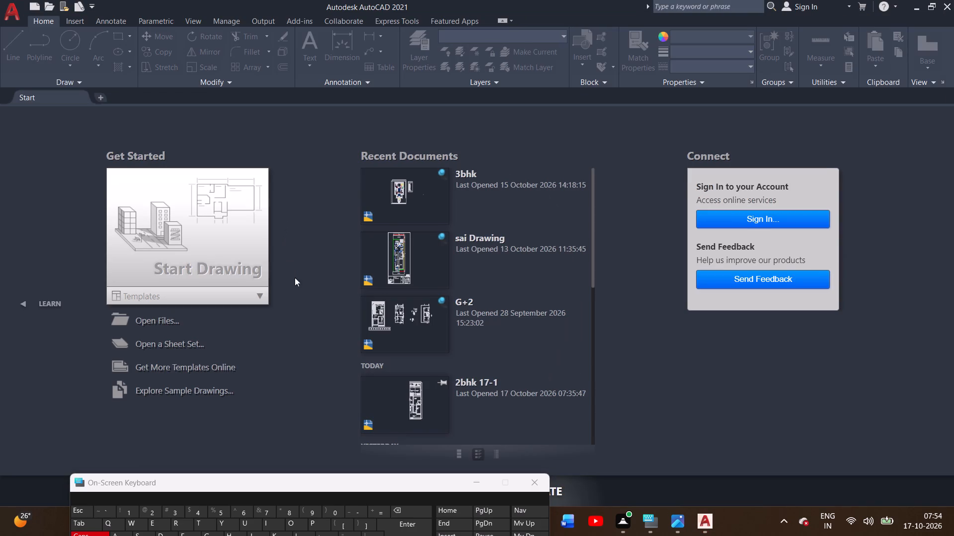
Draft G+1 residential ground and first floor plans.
Start a new blank drawing.
{"action": "left_click_drag", "start_coordinate": [240, 252], "coordinate": [240, 258]}
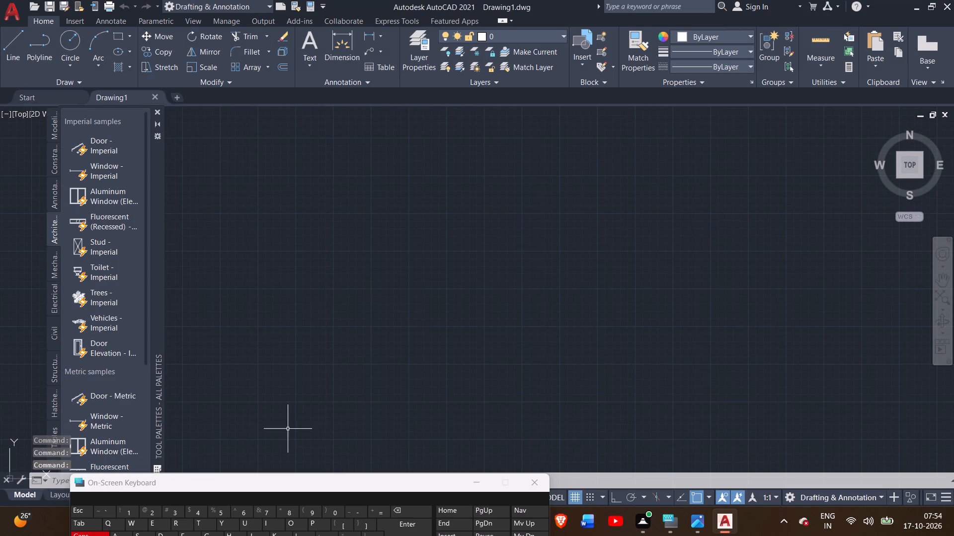
Open the program options, look over the file open and save settings, and accept them.
{"action": "left_click", "coordinate": [290, 483]}
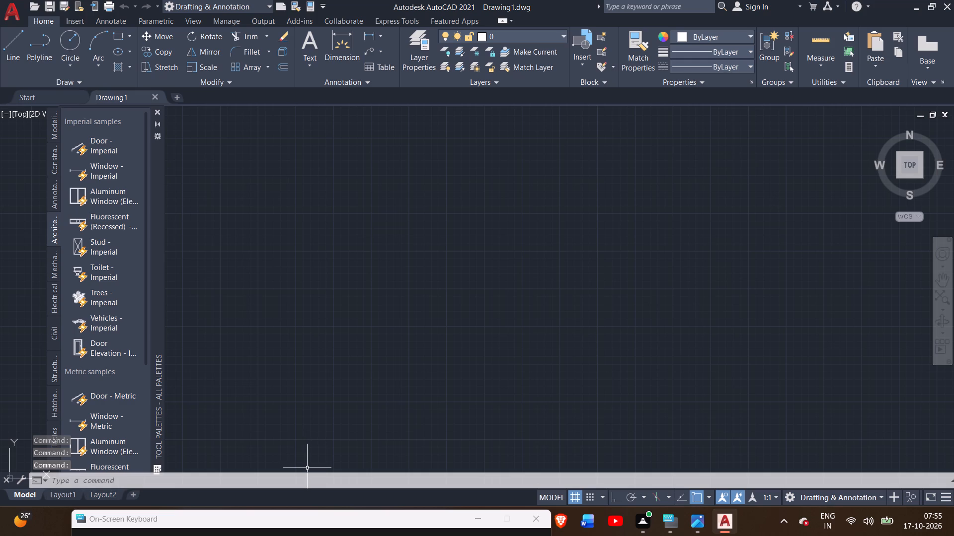
{"action": "key", "text": "o"}
{"action": "key", "text": "p"}
{"action": "key", "text": "t"}
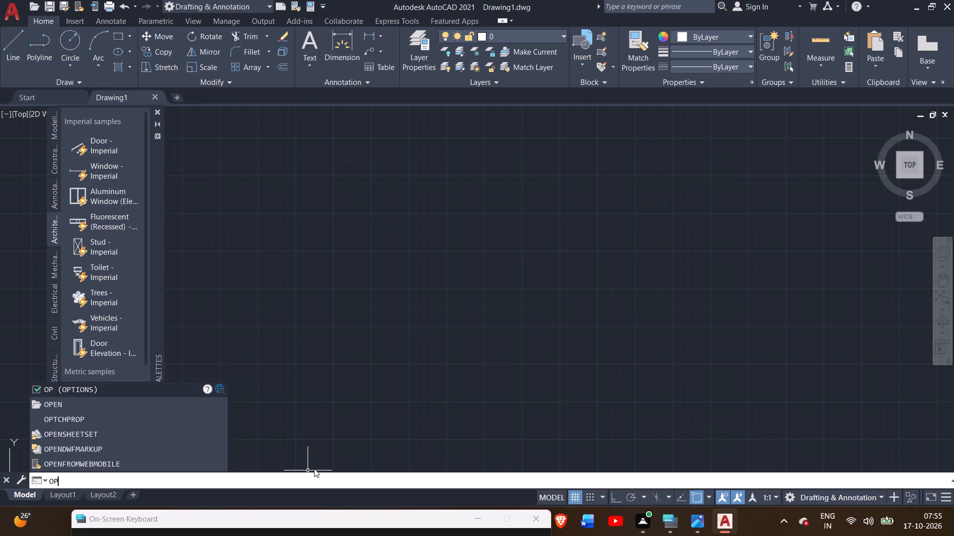
{"action": "key", "text": "i"}
{"action": "key", "text": "o"}
{"action": "key", "text": "n"}
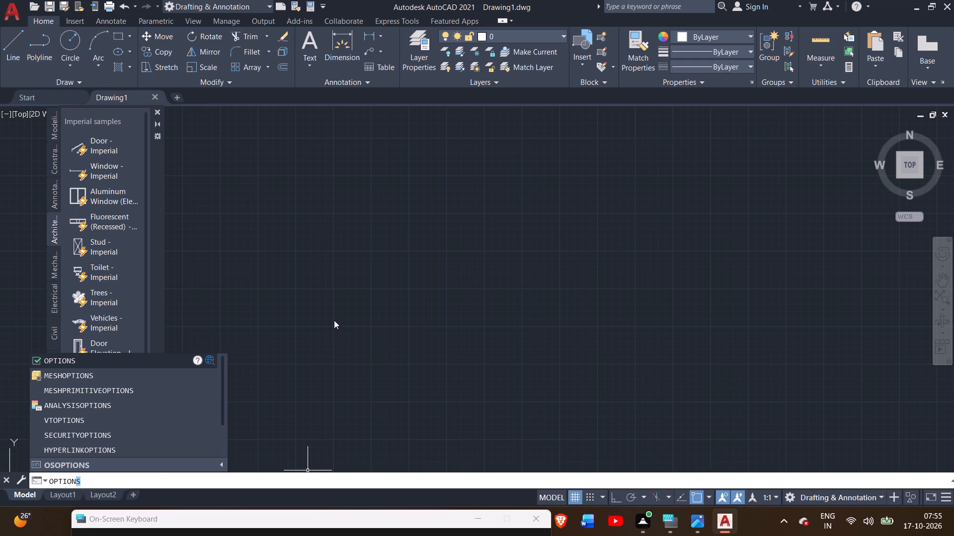
{"action": "key", "text": "Return"}
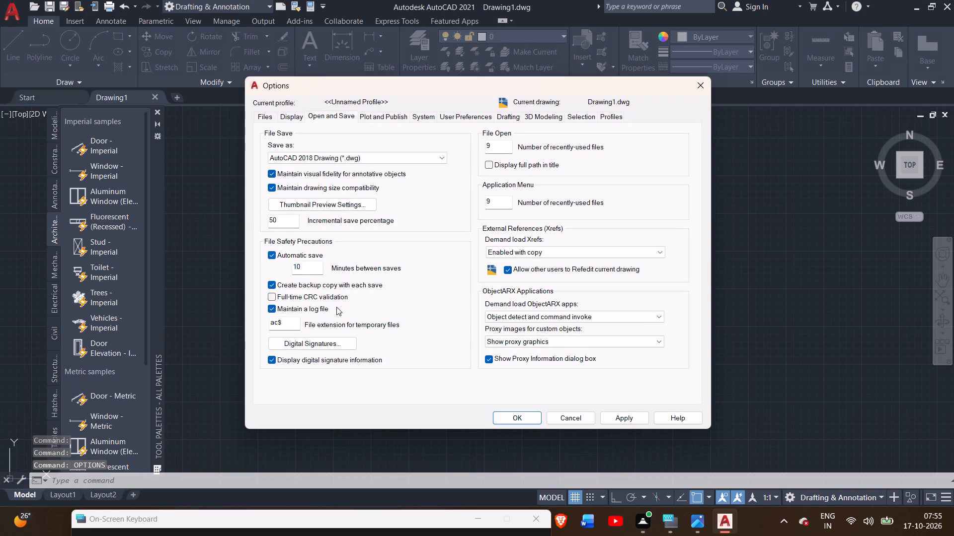
{"action": "left_click", "coordinate": [507, 417]}
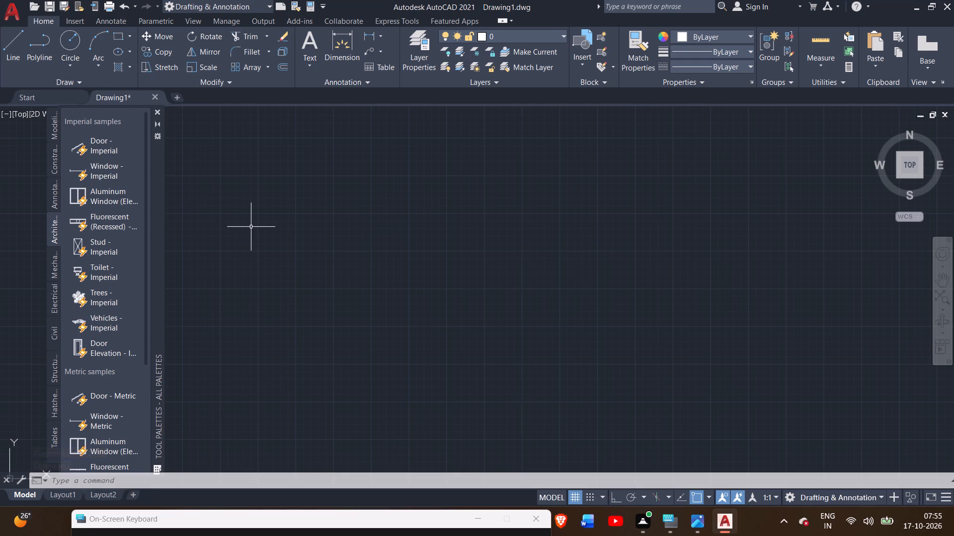
Configure the drawing units to Architectural length with 0'-0 1/2" precision and an insertion scale in inches.
{"action": "type", "text": "UN"}
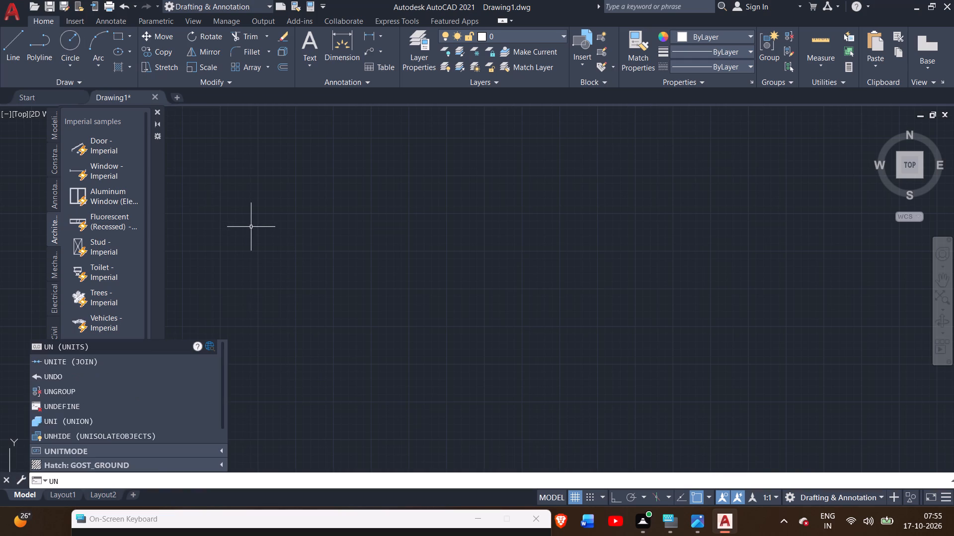
{"action": "key", "text": "Return"}
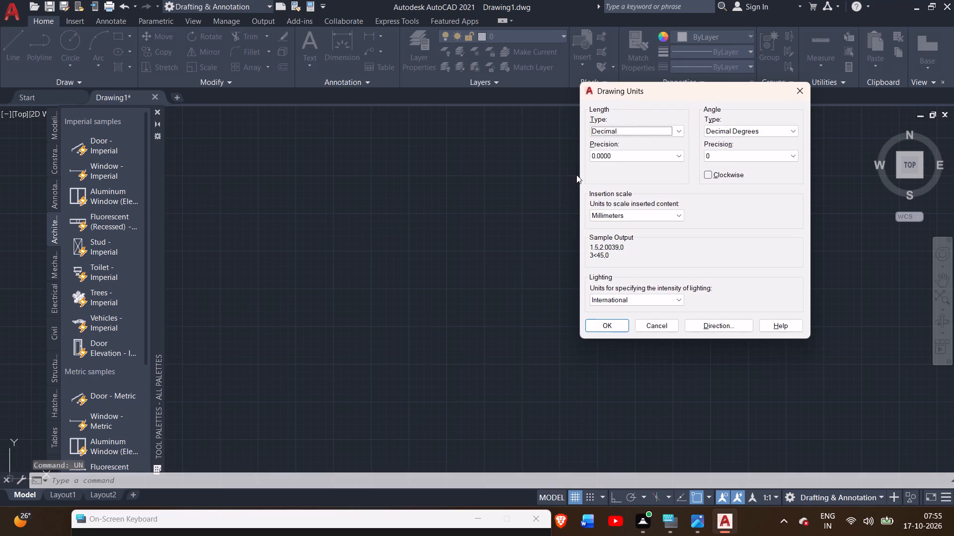
{"action": "double_click", "coordinate": [621, 135]}
{"action": "left_click", "coordinate": [619, 133]}
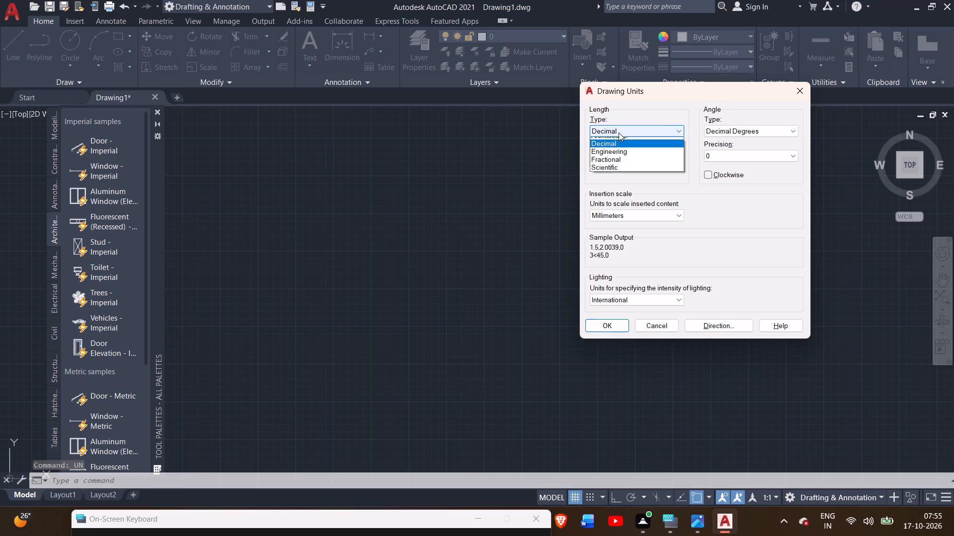
{"action": "left_click", "coordinate": [619, 141]}
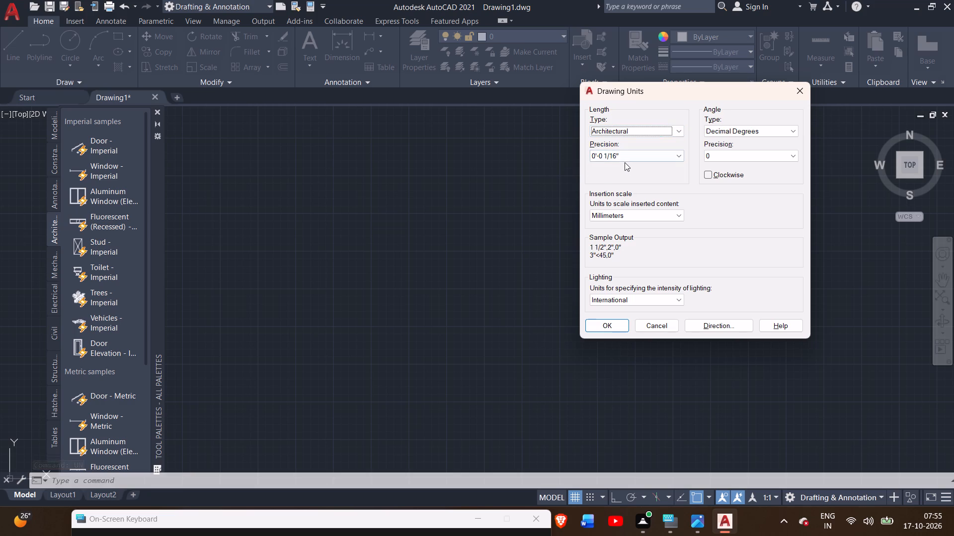
{"action": "left_click", "coordinate": [626, 157]}
{"action": "left_click", "coordinate": [621, 170]}
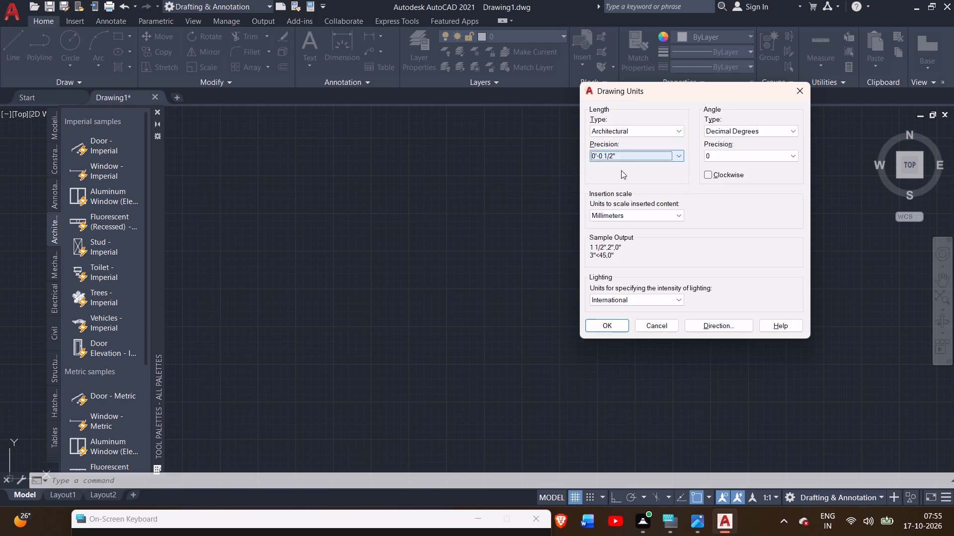
{"action": "left_click", "coordinate": [621, 213]}
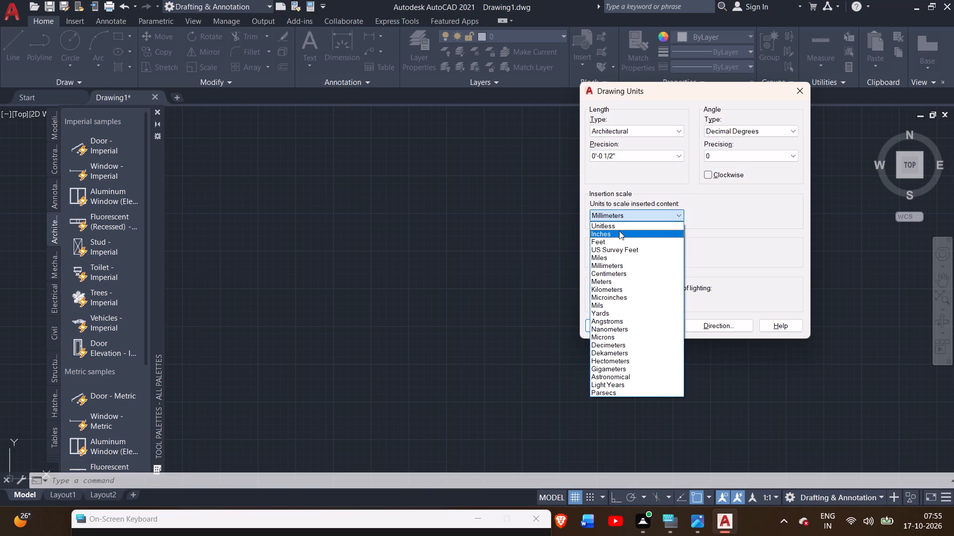
{"action": "left_click", "coordinate": [619, 231]}
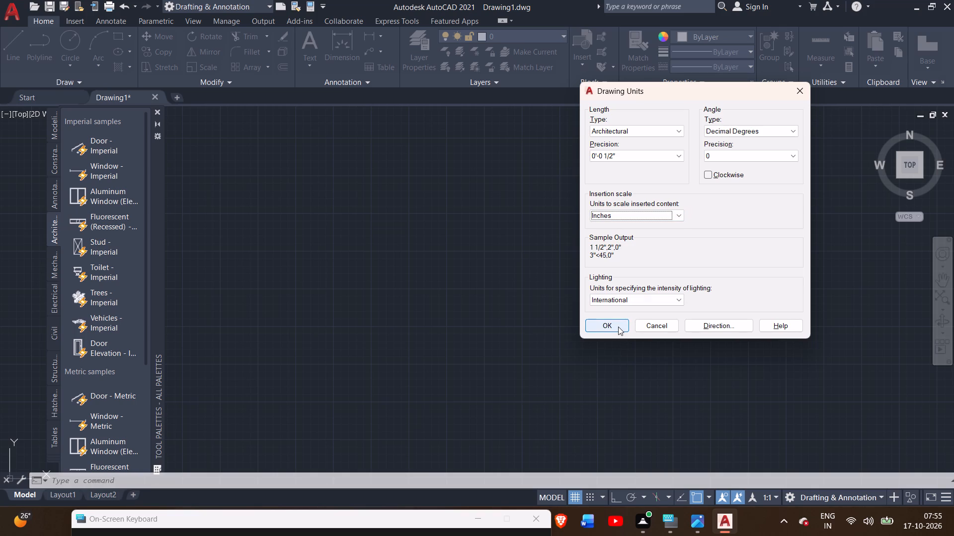
{"action": "left_click", "coordinate": [618, 327]}
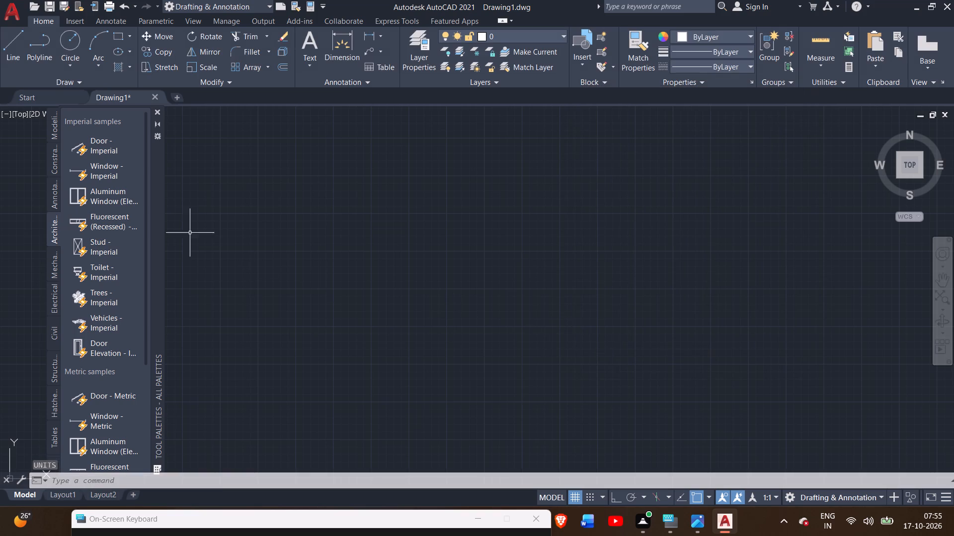
Create a new dimension style based on ISO-25 with Architectural primary units and 0'-0 1/2" precision.
{"action": "key", "text": "d"}
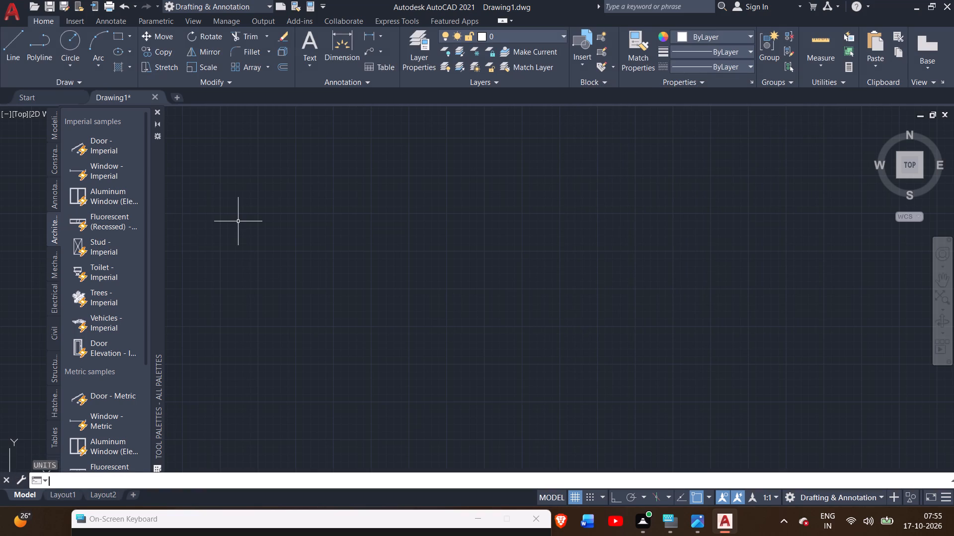
{"action": "key", "text": "Return"}
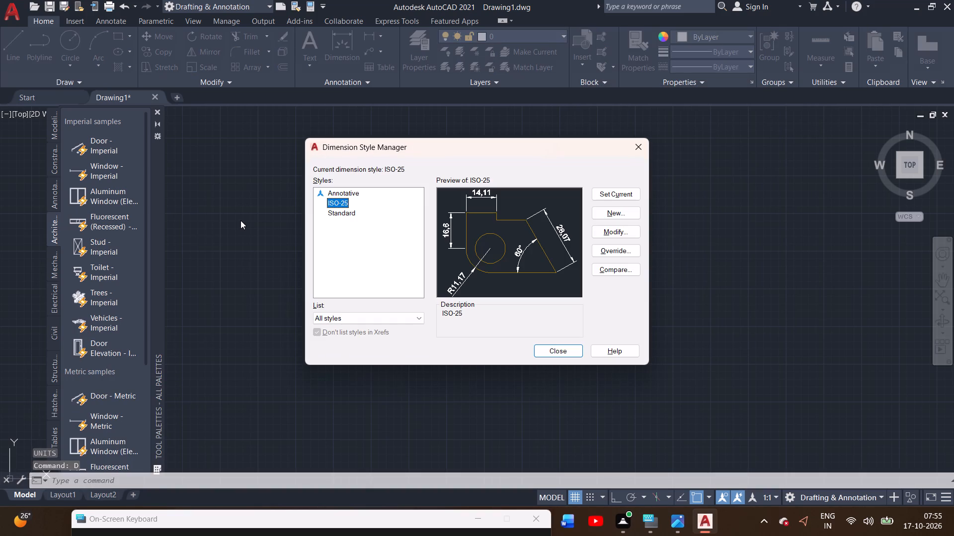
{"action": "left_click", "coordinate": [613, 213]}
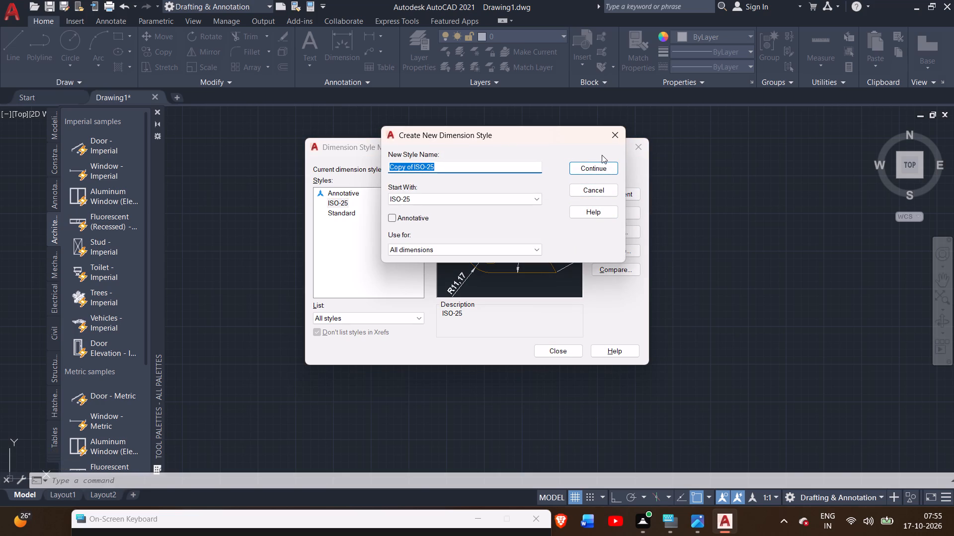
{"action": "left_click", "coordinate": [602, 177]}
{"action": "left_click", "coordinate": [585, 167]}
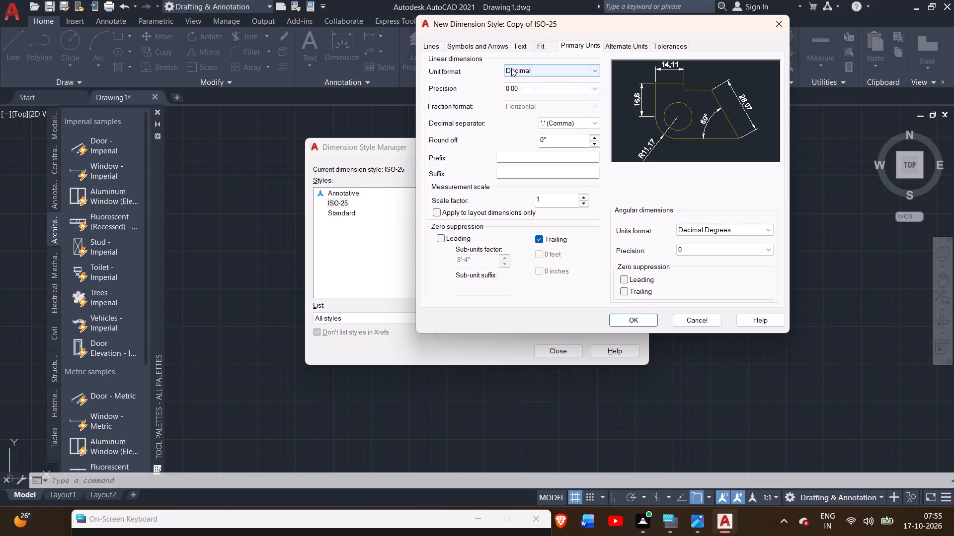
{"action": "left_click", "coordinate": [511, 68]}
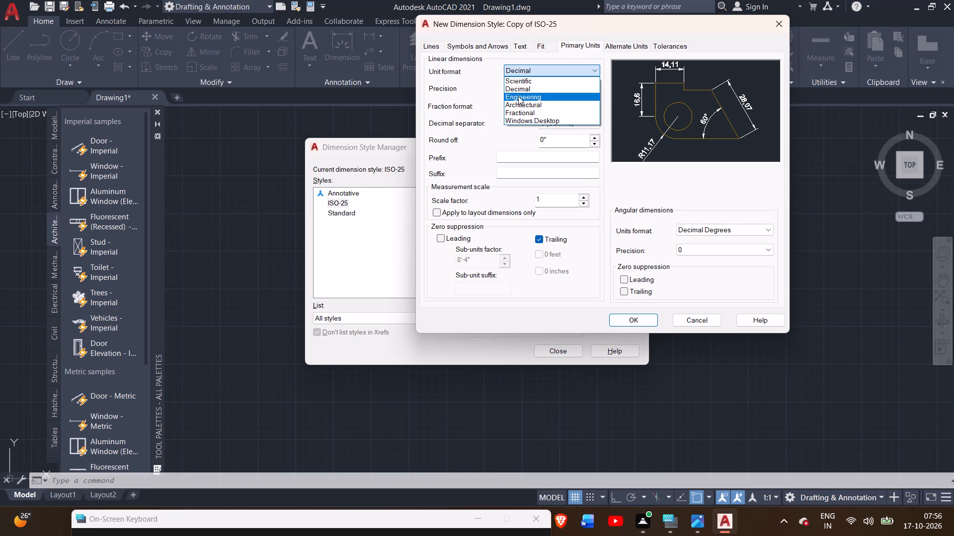
{"action": "left_click", "coordinate": [515, 101]}
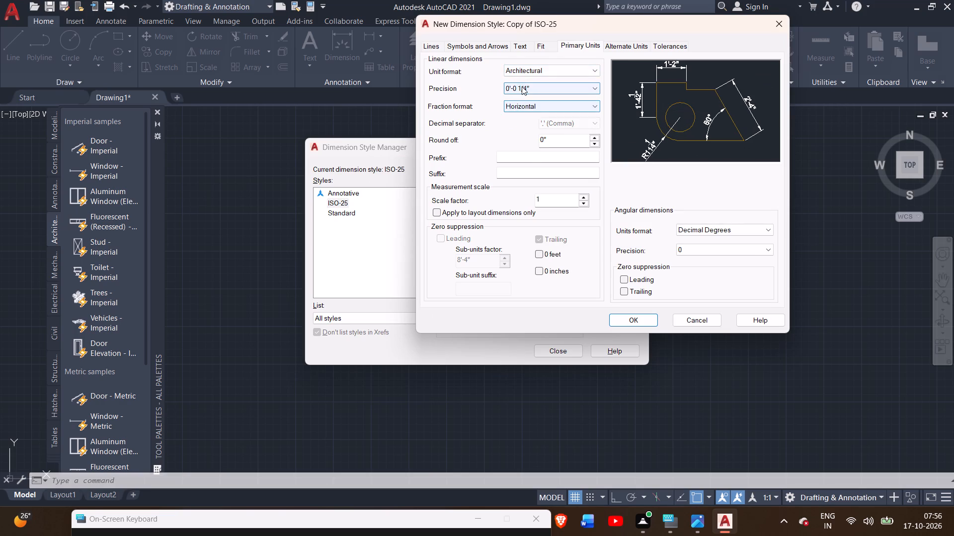
{"action": "left_click", "coordinate": [522, 86]}
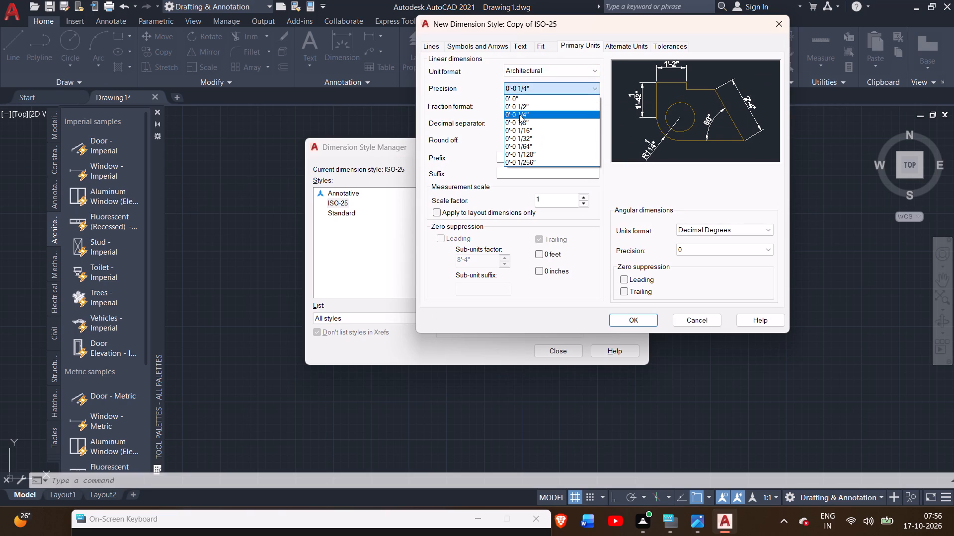
{"action": "left_click", "coordinate": [524, 110]}
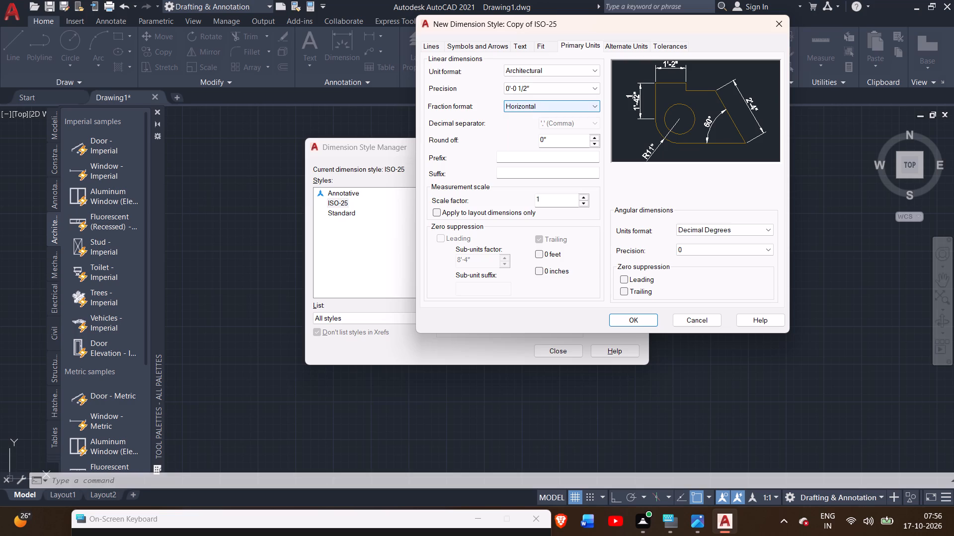
{"action": "left_click", "coordinate": [623, 320]}
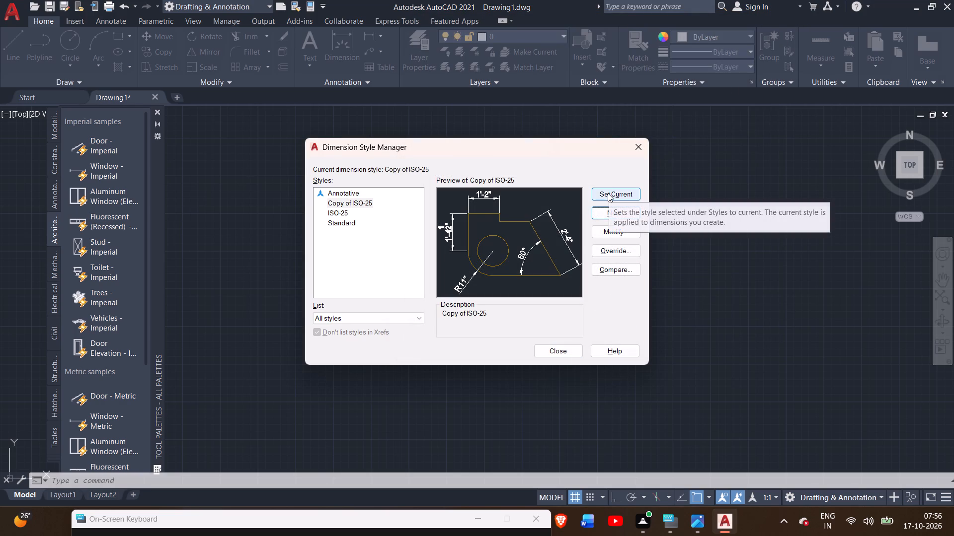
Make the new copy of the ISO-25 dimension style current and close the style manager.
{"action": "left_click", "coordinate": [608, 193]}
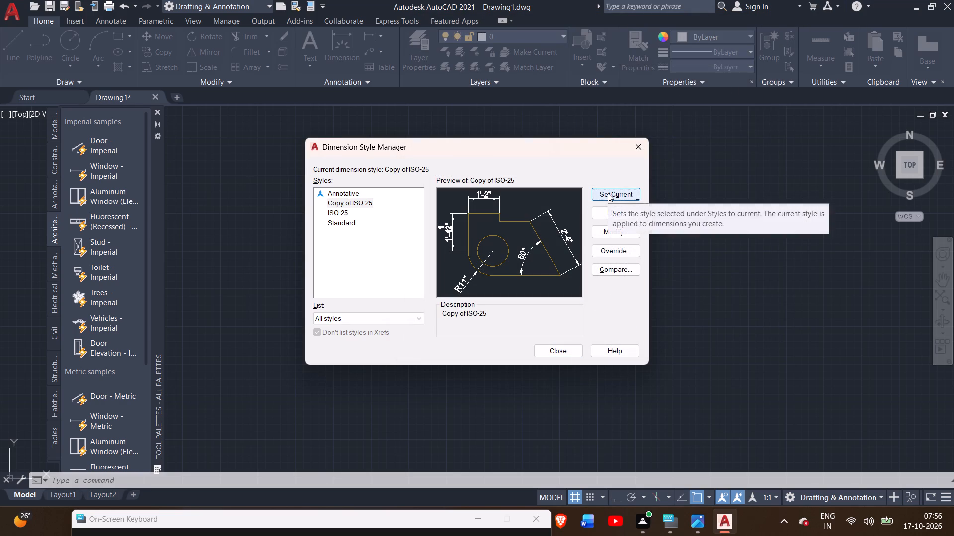
{"action": "left_click", "coordinate": [608, 193]}
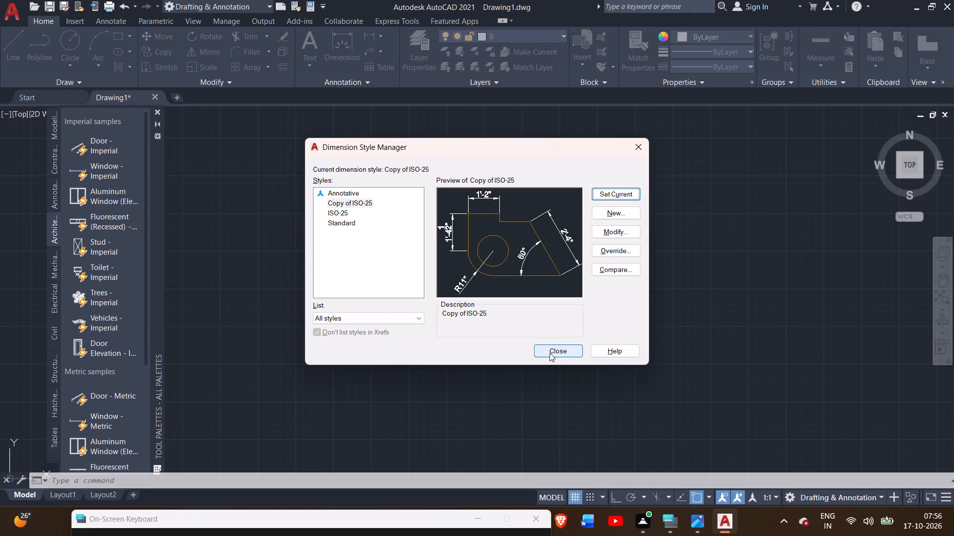
{"action": "left_click", "coordinate": [550, 353]}
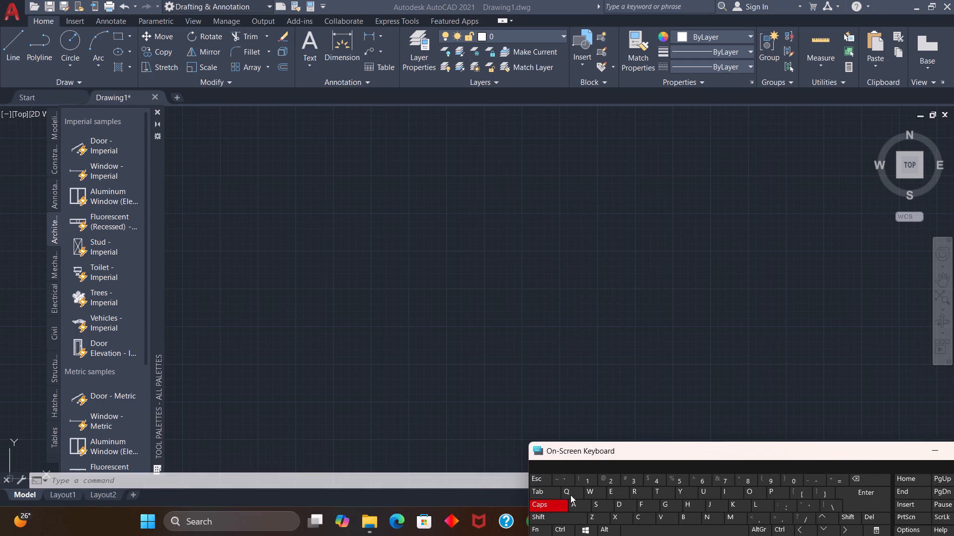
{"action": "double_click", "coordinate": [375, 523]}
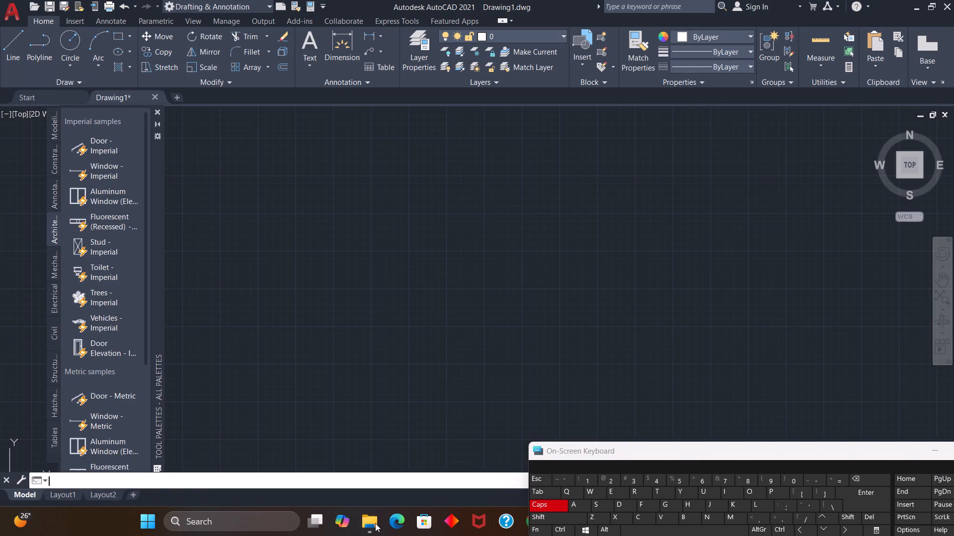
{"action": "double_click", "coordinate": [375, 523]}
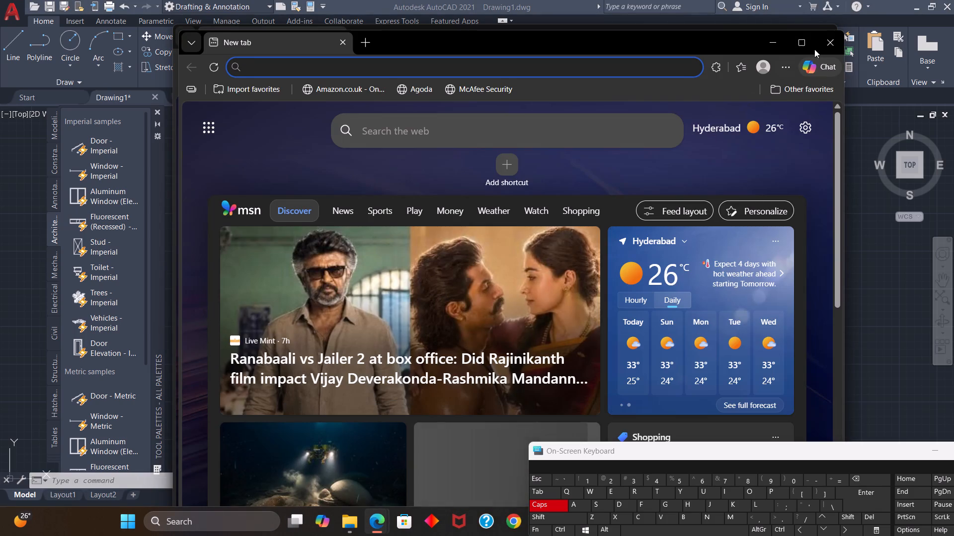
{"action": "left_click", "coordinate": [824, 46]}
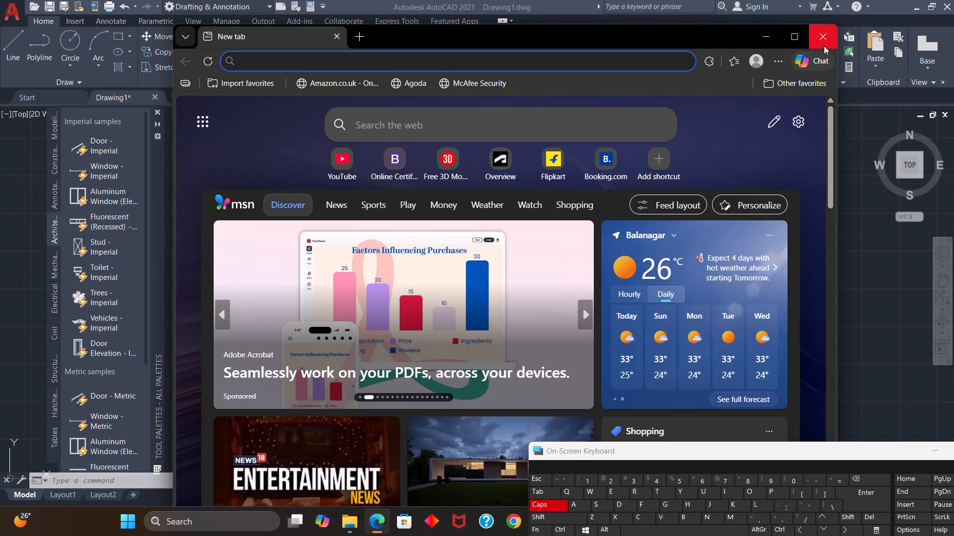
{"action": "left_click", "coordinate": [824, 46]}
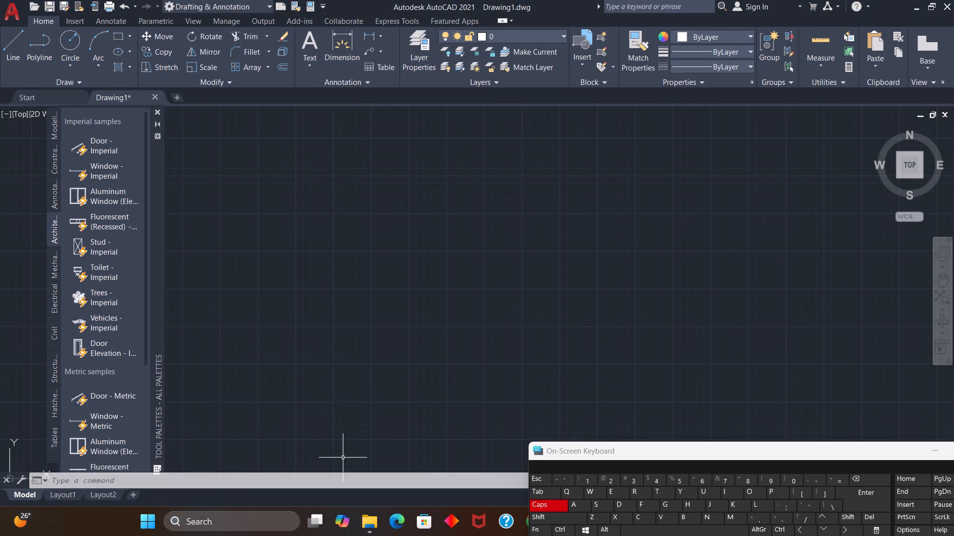
Switch to File Explorer and open the floor plan image AUTO PLAN 1 from the Gallery.
{"action": "double_click", "coordinate": [369, 521]}
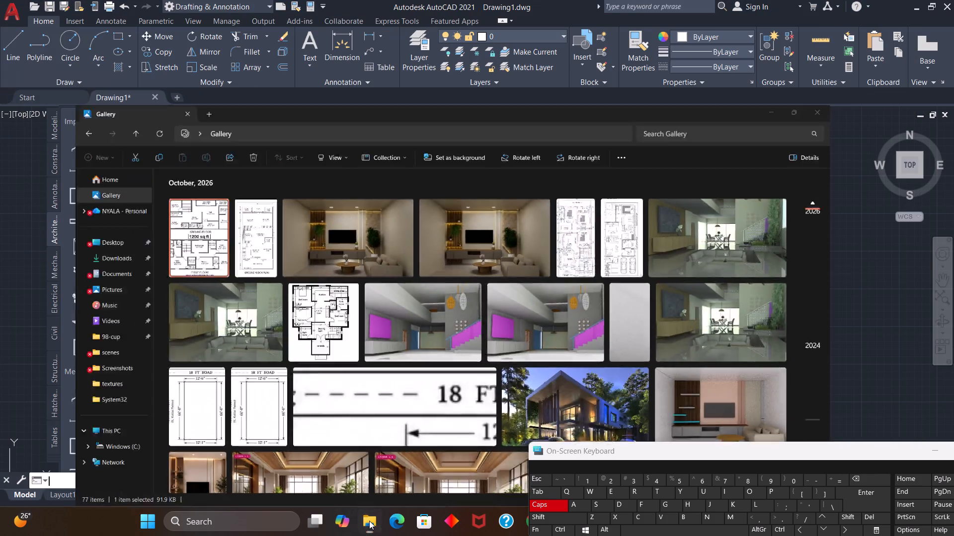
{"action": "left_click", "coordinate": [369, 521]}
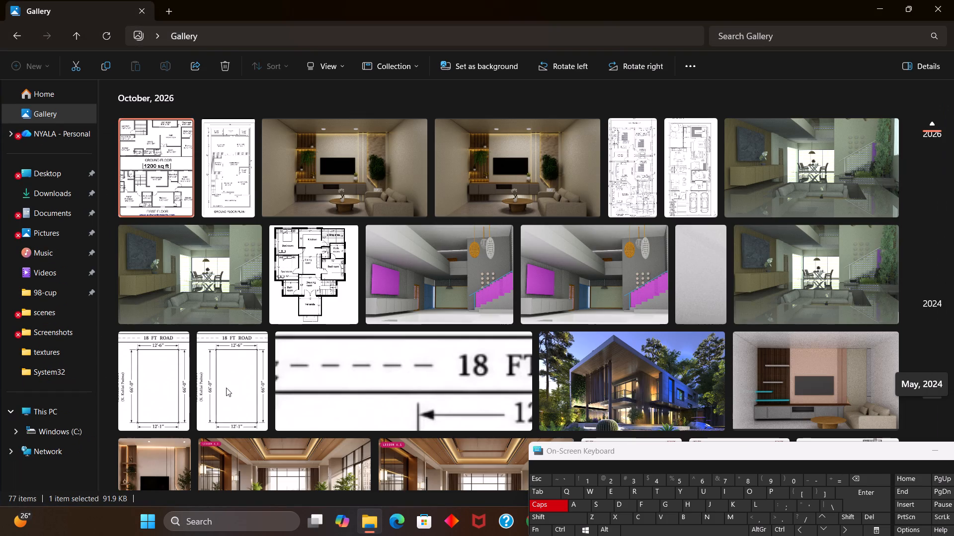
{"action": "double_click", "coordinate": [140, 197]}
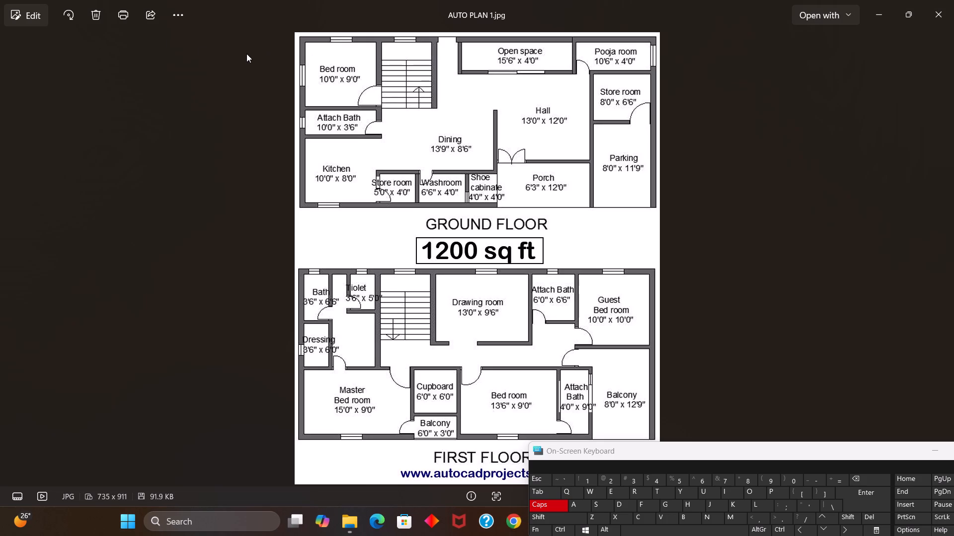
Share the floor plan image through WhatsApp, choosing the own "Message yourself" chat as recipient.
{"action": "left_click", "coordinate": [152, 20]}
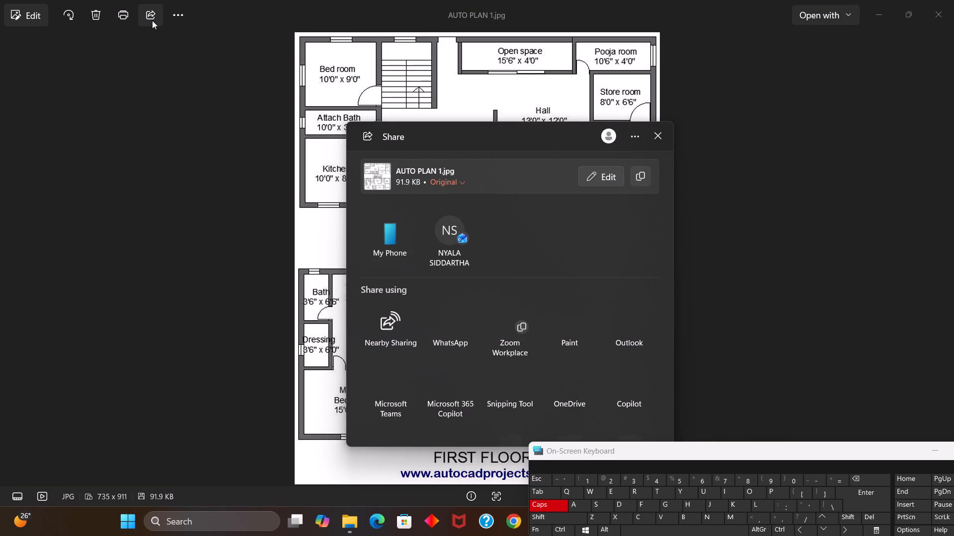
{"action": "left_click", "coordinate": [443, 315]}
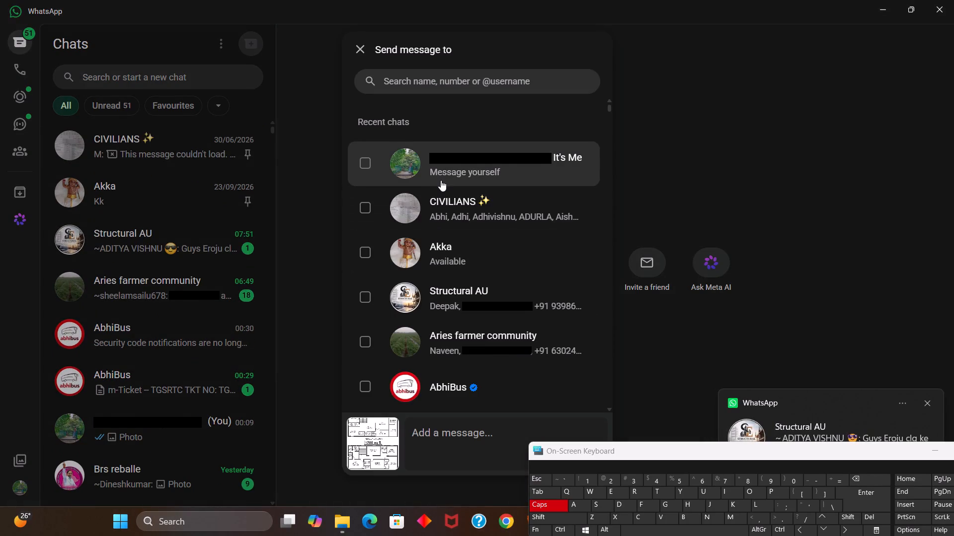
{"action": "left_click", "coordinate": [441, 180]}
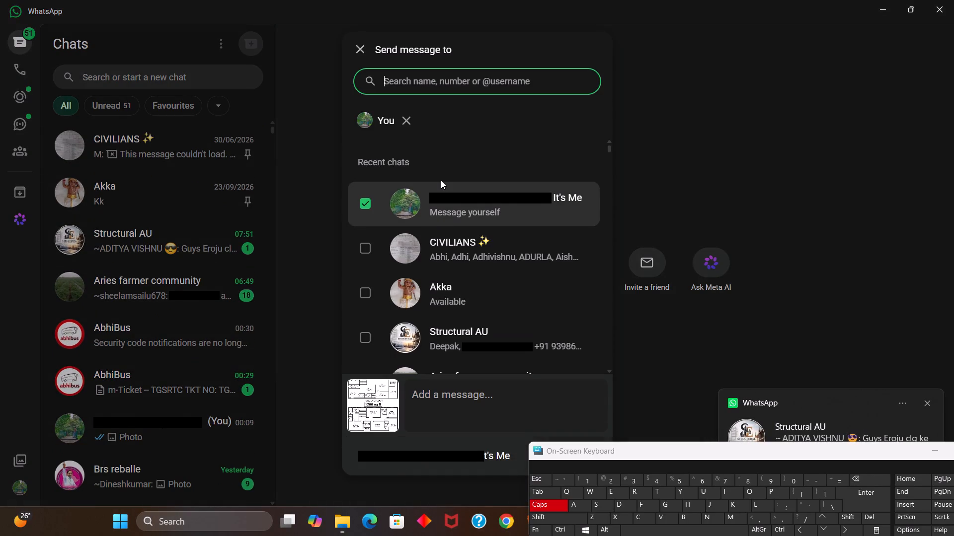
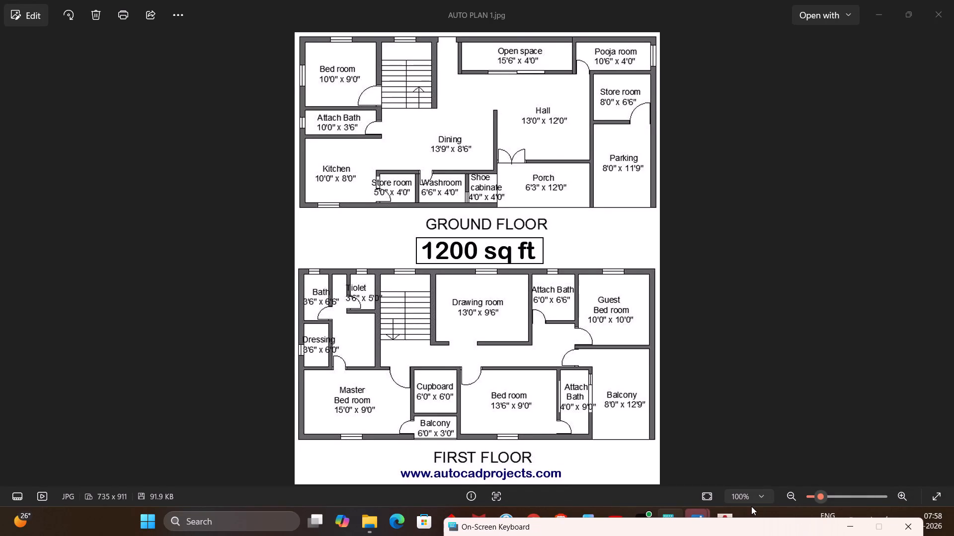
Switch from the floor plan image back to the AutoCAD window with Drawing1.
{"action": "left_click_drag", "start_coordinate": [610, 487], "coordinate": [575, 474]}
{"action": "double_click", "coordinate": [575, 474]}
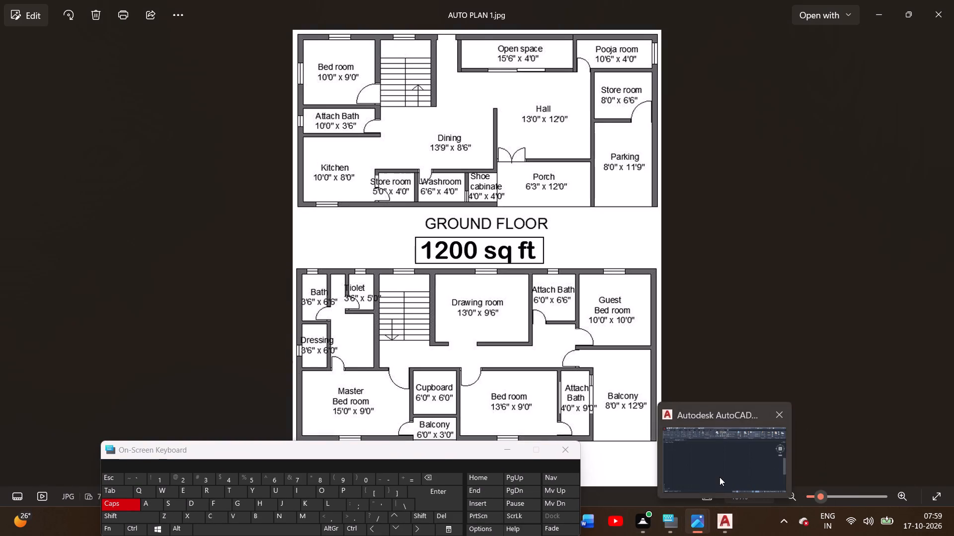
{"action": "left_click", "coordinate": [719, 477]}
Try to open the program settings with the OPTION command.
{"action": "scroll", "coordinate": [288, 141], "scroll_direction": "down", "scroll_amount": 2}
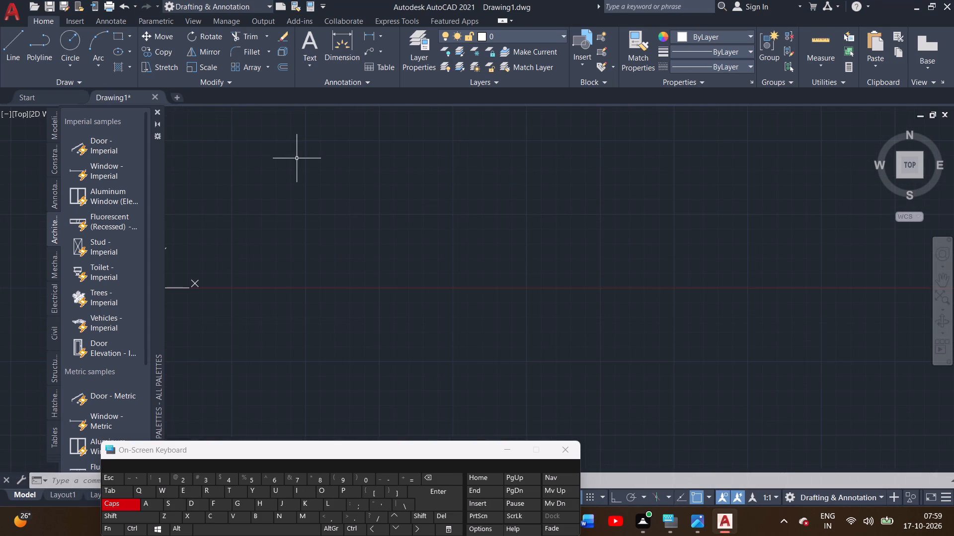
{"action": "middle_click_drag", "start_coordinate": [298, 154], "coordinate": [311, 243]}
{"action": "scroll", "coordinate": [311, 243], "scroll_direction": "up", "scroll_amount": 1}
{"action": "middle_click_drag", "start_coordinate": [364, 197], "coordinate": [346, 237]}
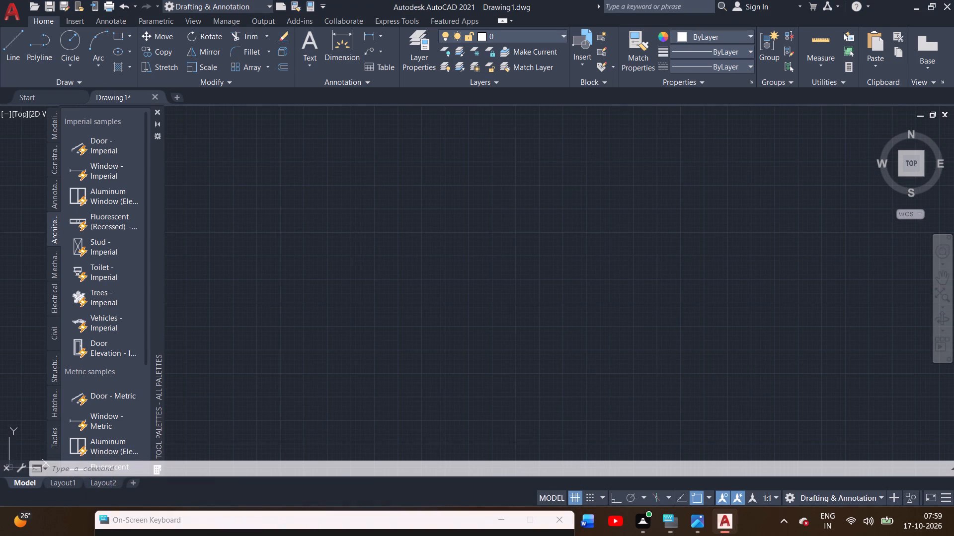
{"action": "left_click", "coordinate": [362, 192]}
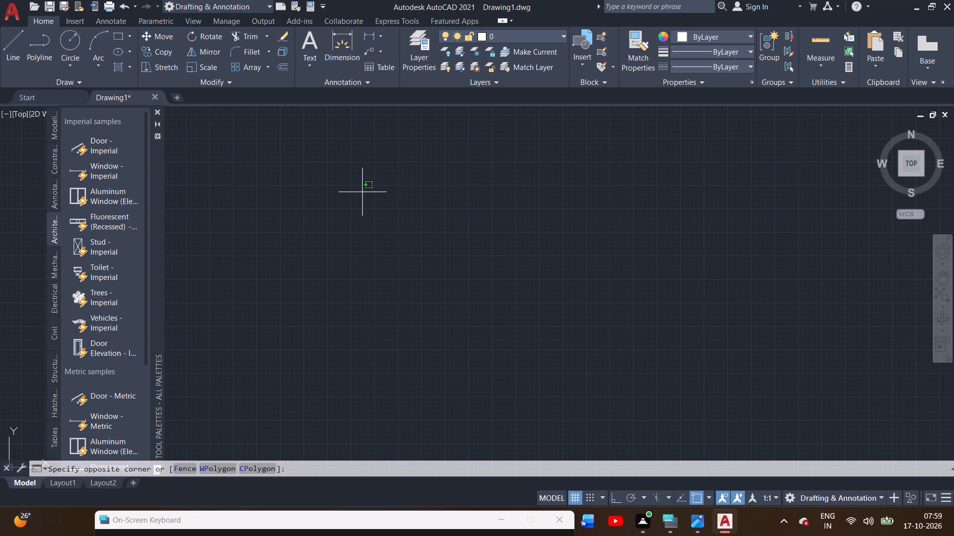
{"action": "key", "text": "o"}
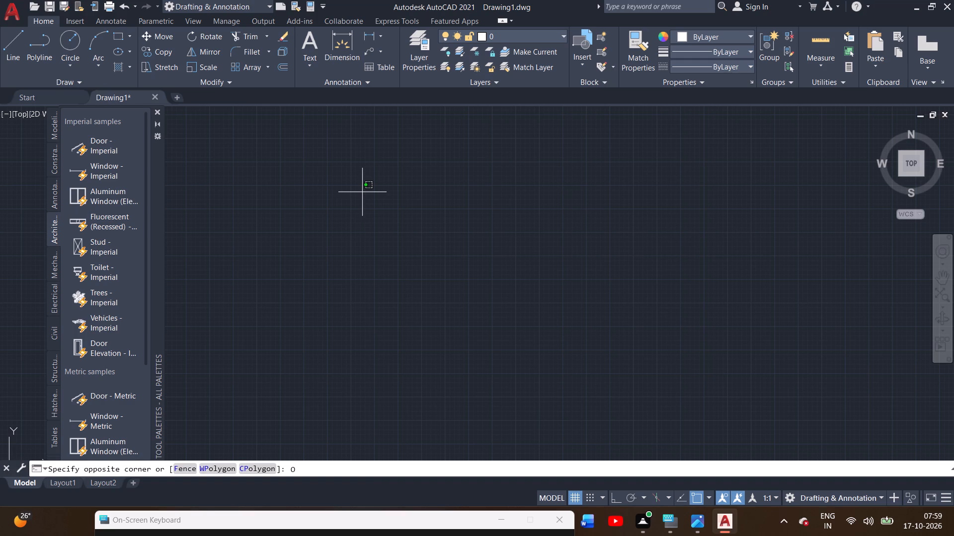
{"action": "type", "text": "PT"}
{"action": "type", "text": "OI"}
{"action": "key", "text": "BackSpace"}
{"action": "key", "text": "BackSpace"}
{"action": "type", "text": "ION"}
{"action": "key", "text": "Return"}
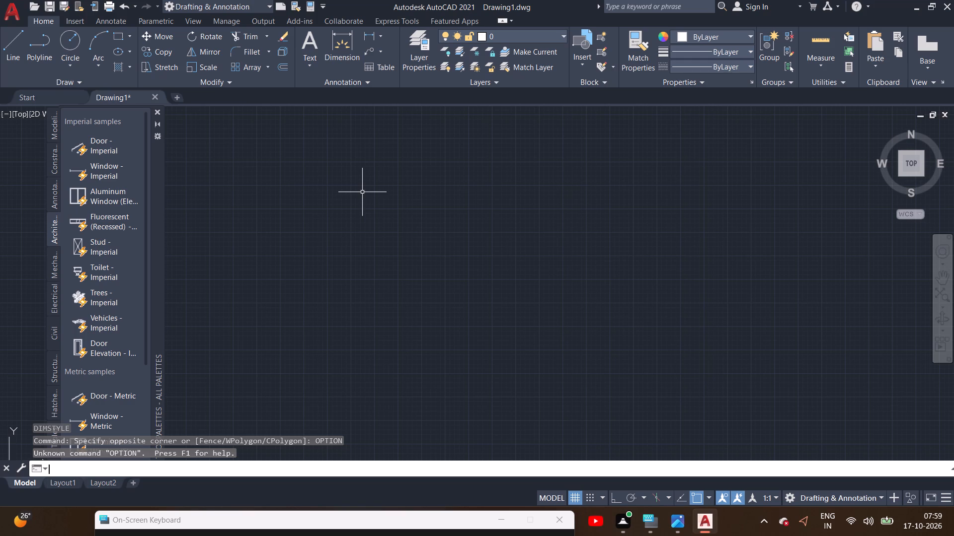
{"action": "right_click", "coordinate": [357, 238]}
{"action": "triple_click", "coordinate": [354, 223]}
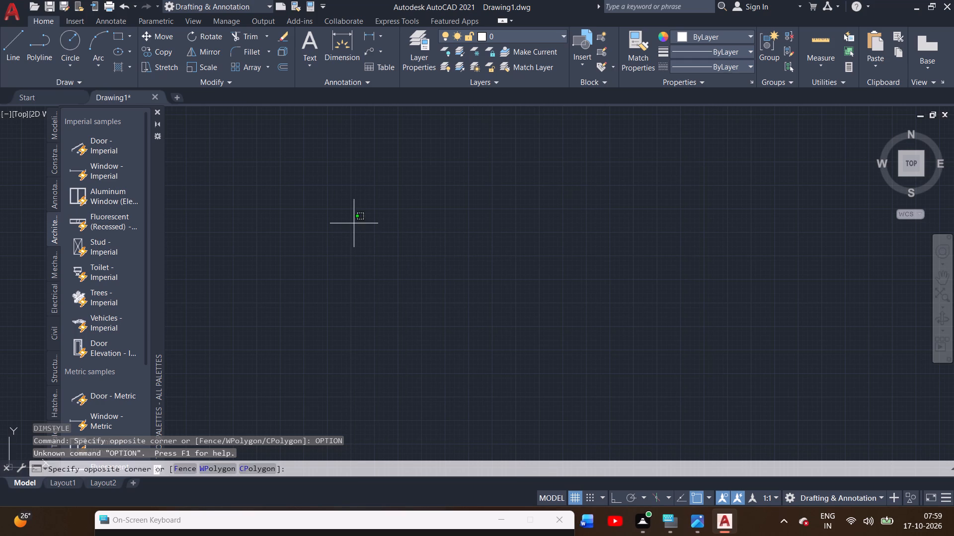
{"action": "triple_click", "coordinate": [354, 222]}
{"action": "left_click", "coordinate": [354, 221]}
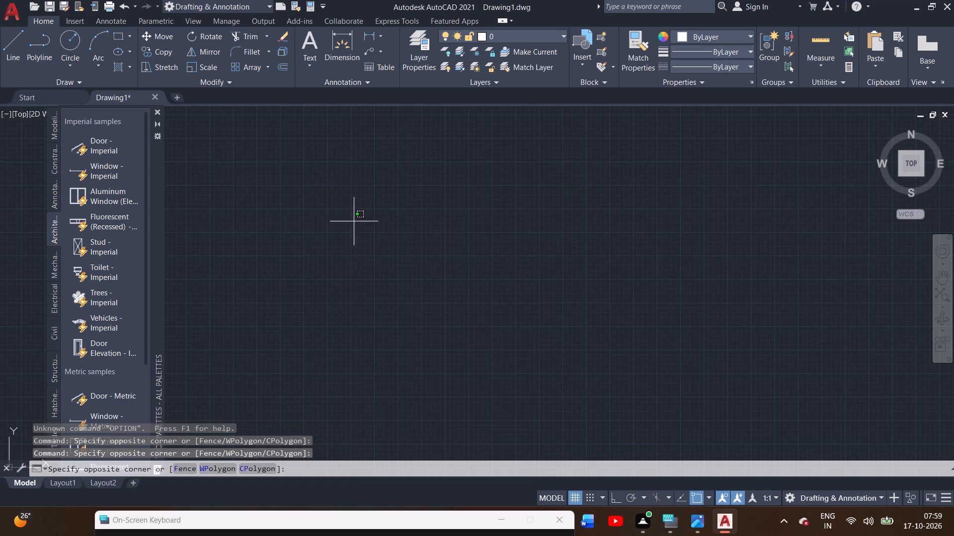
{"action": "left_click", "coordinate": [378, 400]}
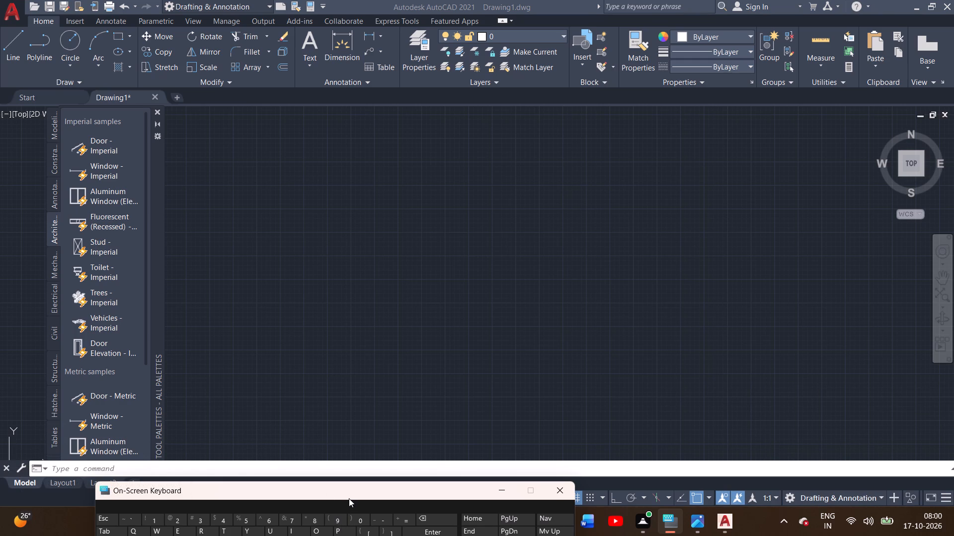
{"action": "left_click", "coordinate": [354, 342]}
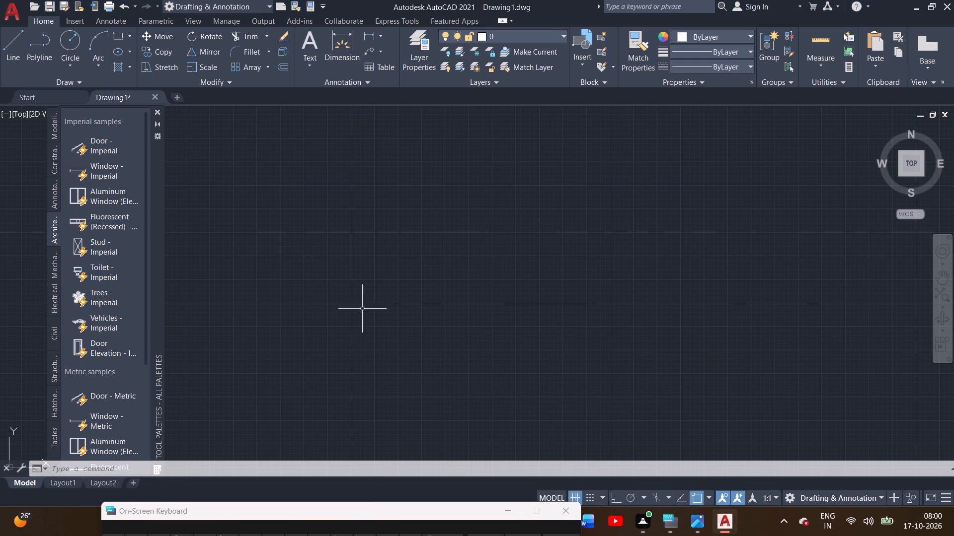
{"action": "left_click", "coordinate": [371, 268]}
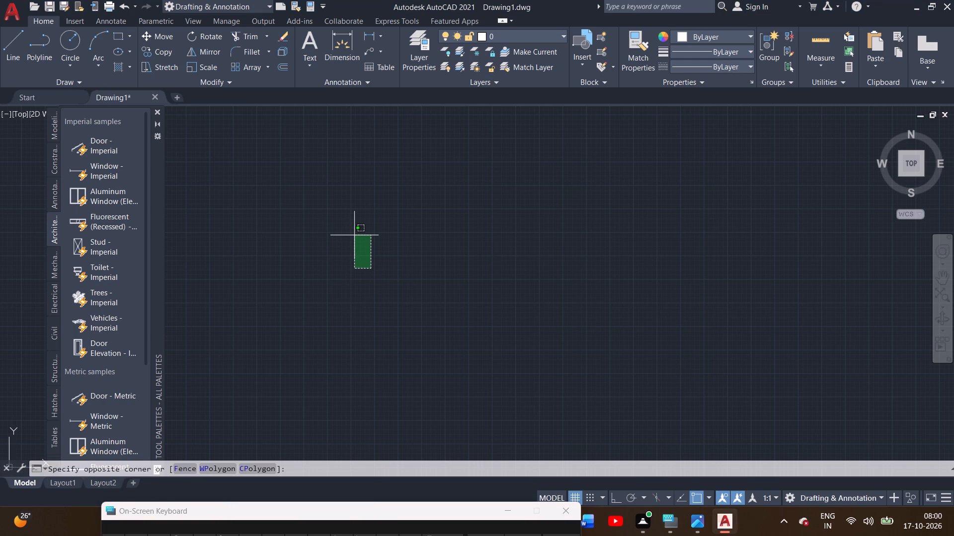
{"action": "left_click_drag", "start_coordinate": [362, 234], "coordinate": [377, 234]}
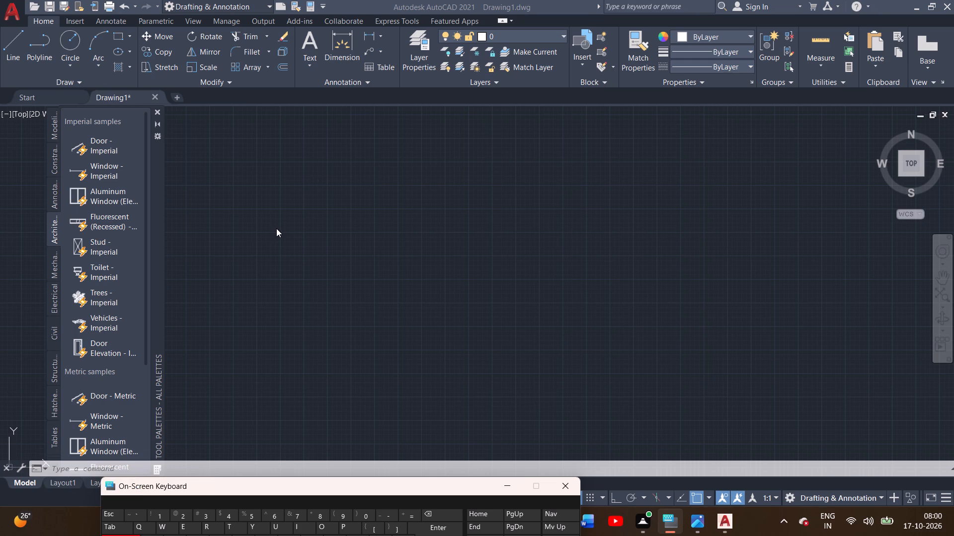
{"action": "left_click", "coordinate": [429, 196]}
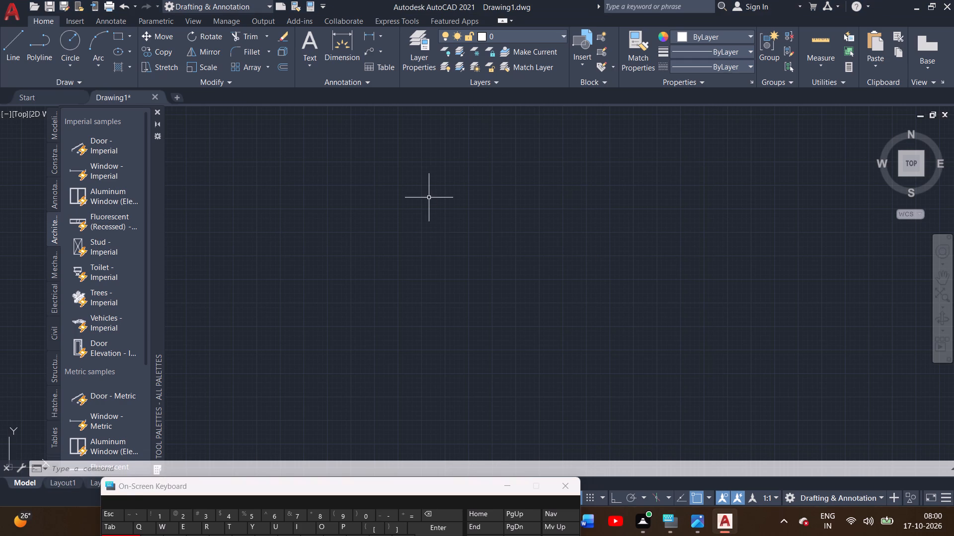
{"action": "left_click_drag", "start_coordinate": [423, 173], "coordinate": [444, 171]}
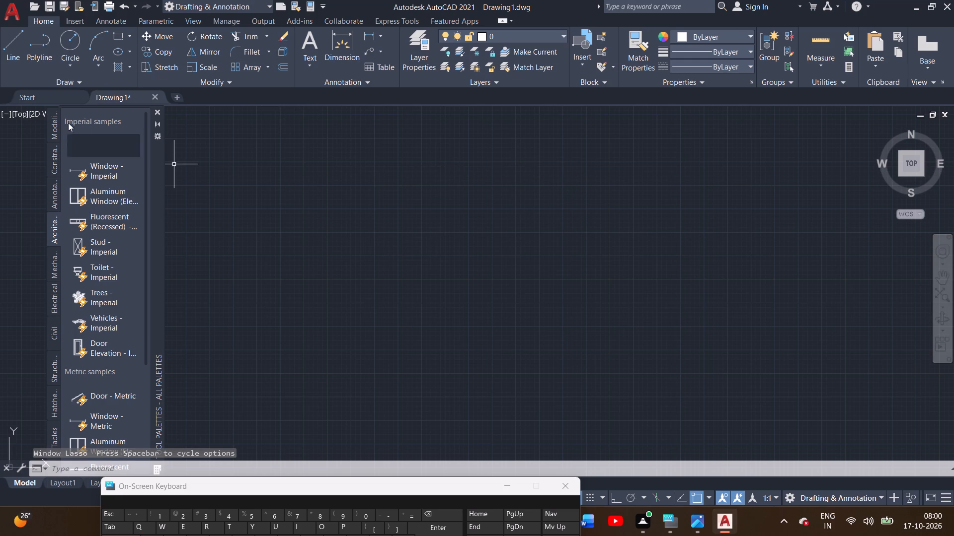
Turn Ortho on and draw a horizontal line about 218'-10" long with a short vertical segment down from its right end.
{"action": "left_click", "coordinate": [23, 57]}
{"action": "left_click", "coordinate": [295, 197]}
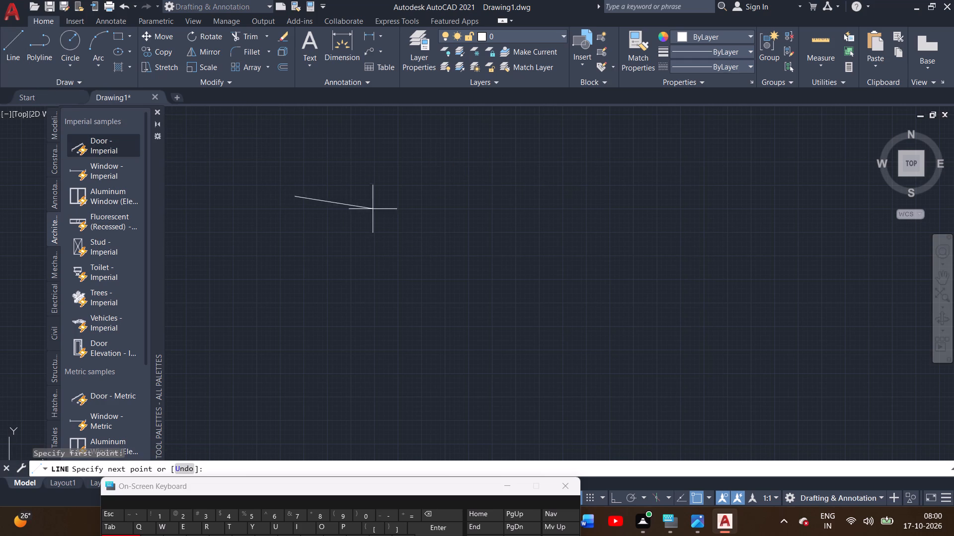
{"action": "left_click", "coordinate": [617, 493]}
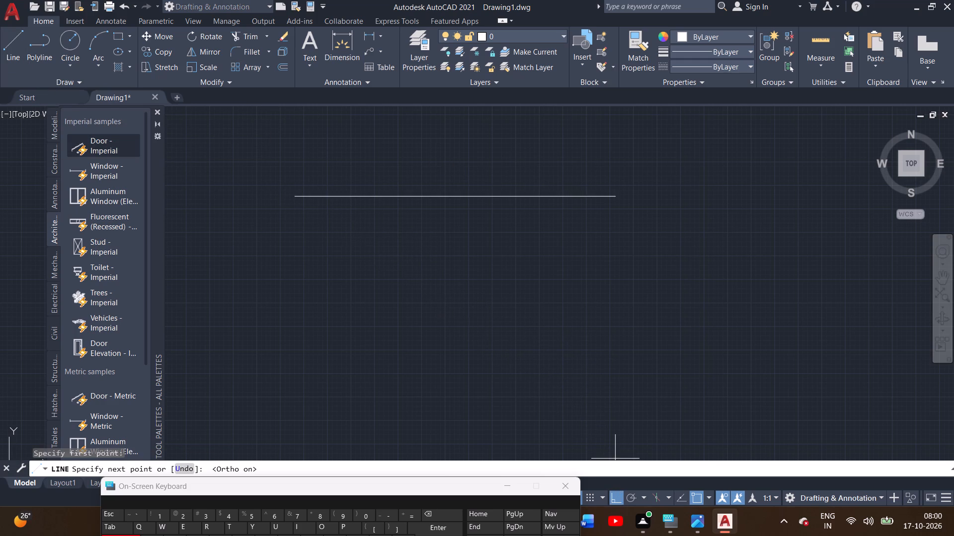
{"action": "left_click", "coordinate": [542, 243]}
{"action": "right_click", "coordinate": [542, 236]}
{"action": "double_click", "coordinate": [562, 235]}
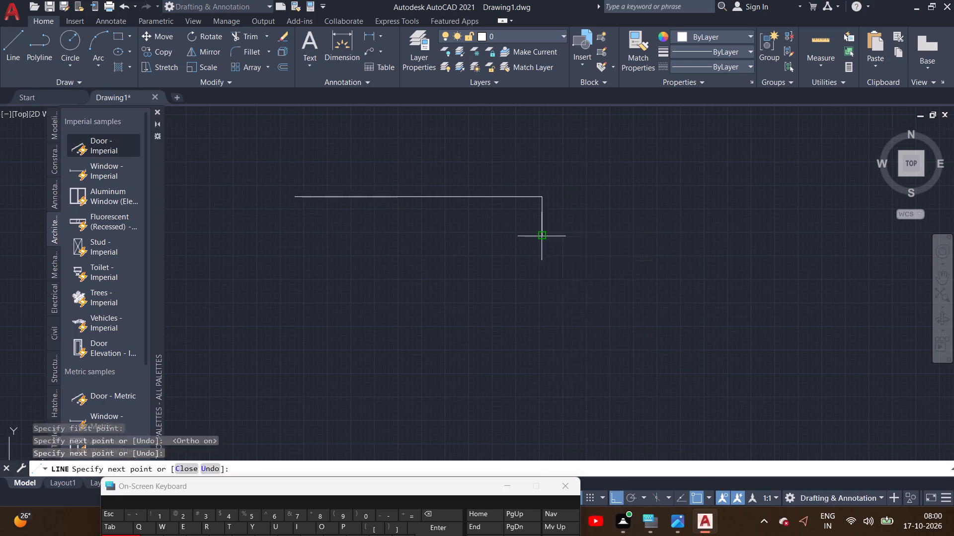
{"action": "right_click", "coordinate": [557, 178]}
{"action": "double_click", "coordinate": [570, 181]}
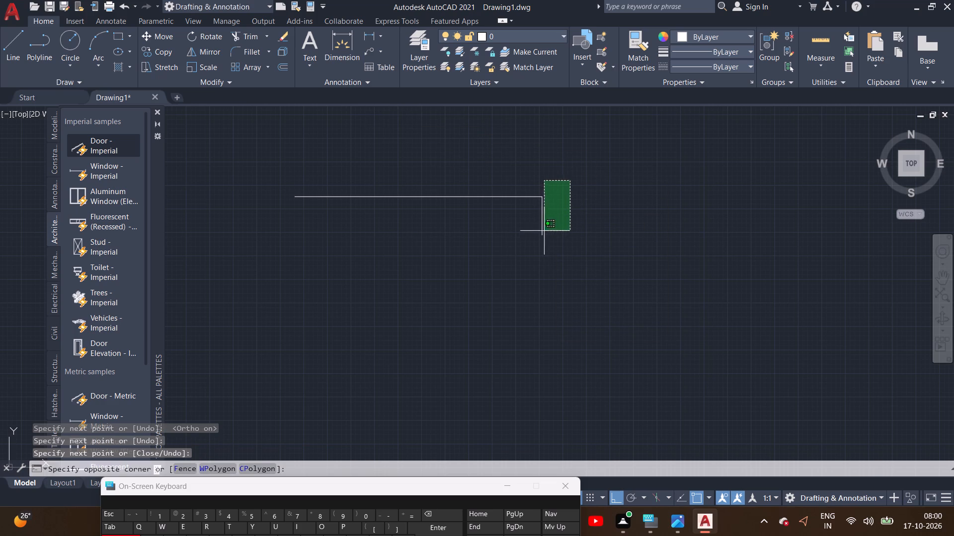
{"action": "left_click", "coordinate": [561, 212]}
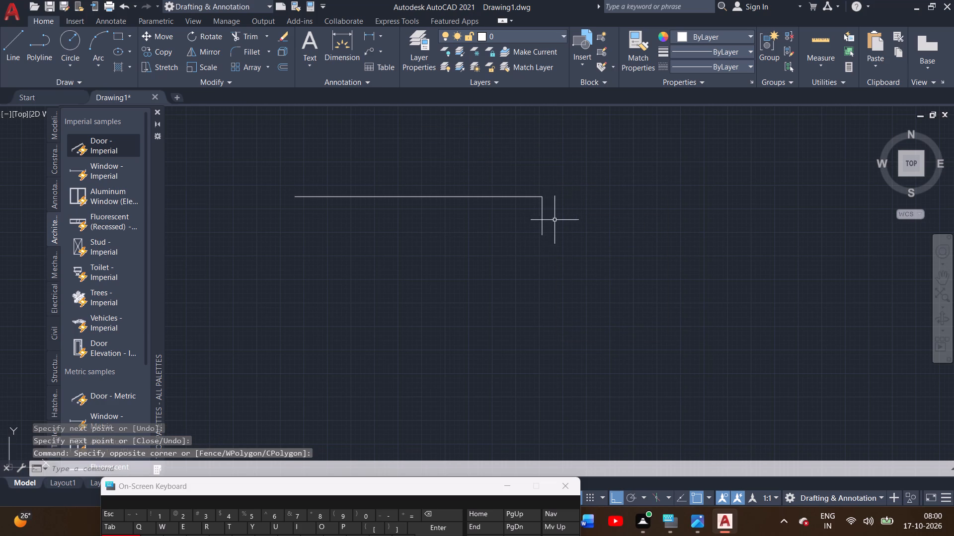
Erase the short vertical segment at the right end of the horizontal line.
{"action": "left_click", "coordinate": [543, 227]}
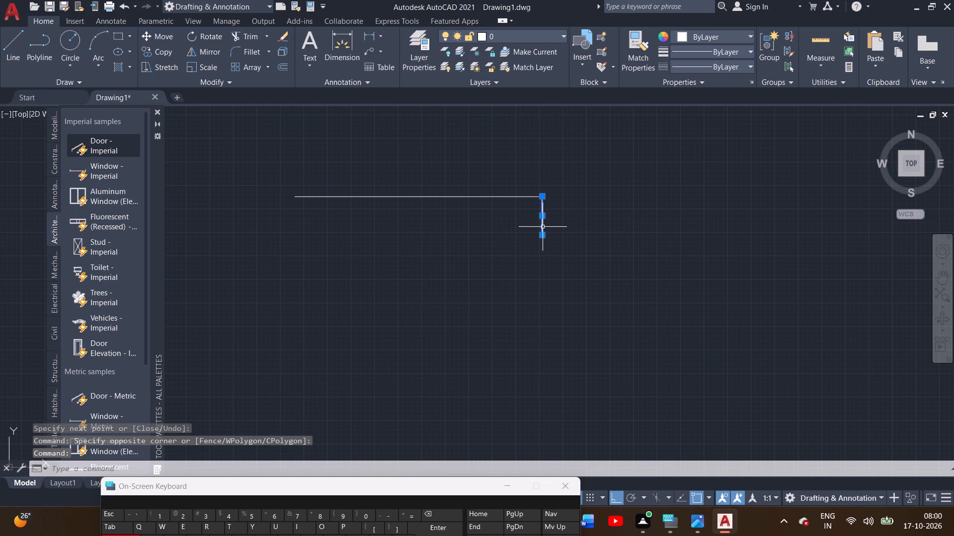
{"action": "key", "text": "BackSpace"}
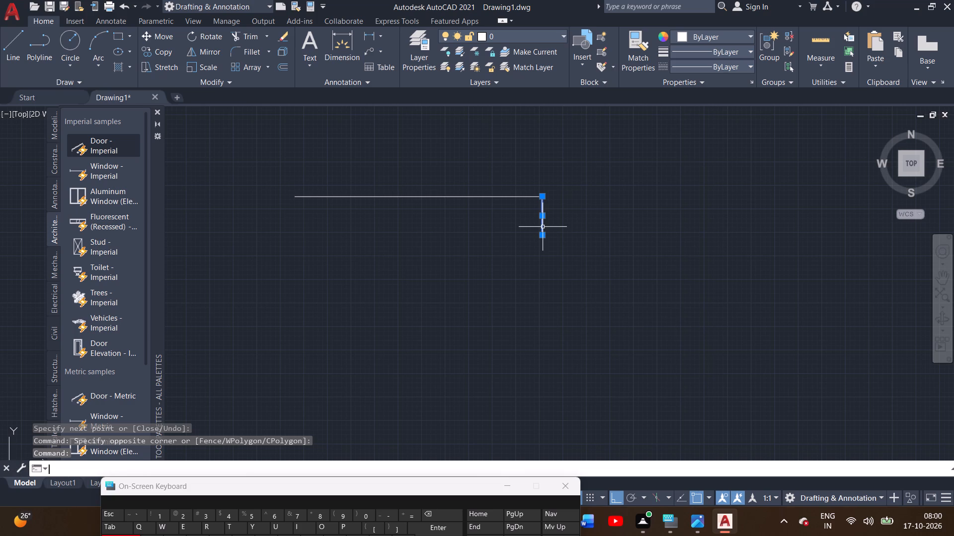
{"action": "key", "text": "Delete"}
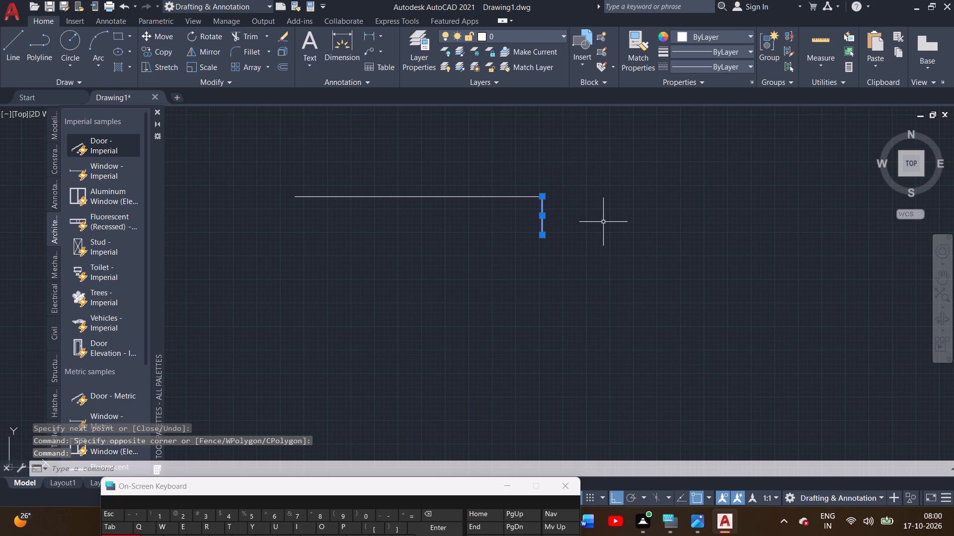
{"action": "key", "text": "Delete"}
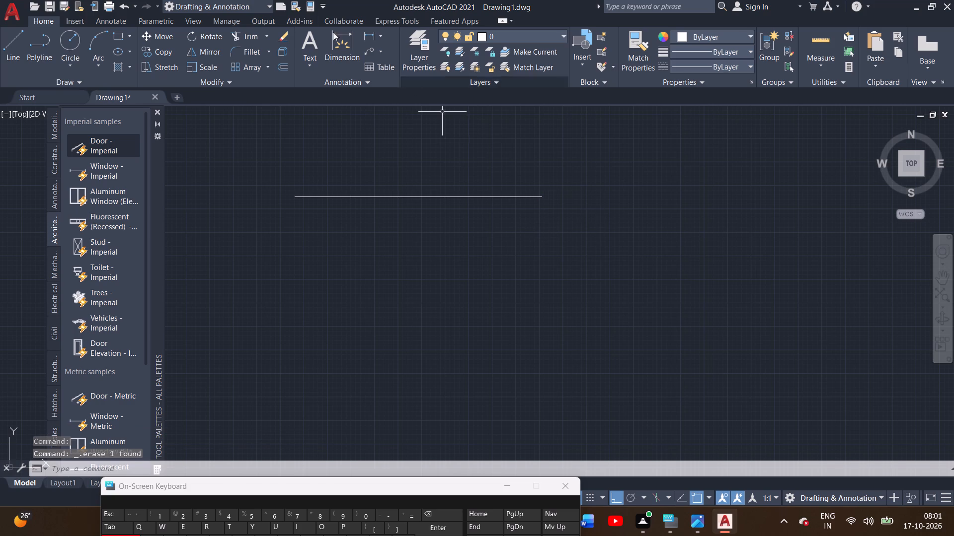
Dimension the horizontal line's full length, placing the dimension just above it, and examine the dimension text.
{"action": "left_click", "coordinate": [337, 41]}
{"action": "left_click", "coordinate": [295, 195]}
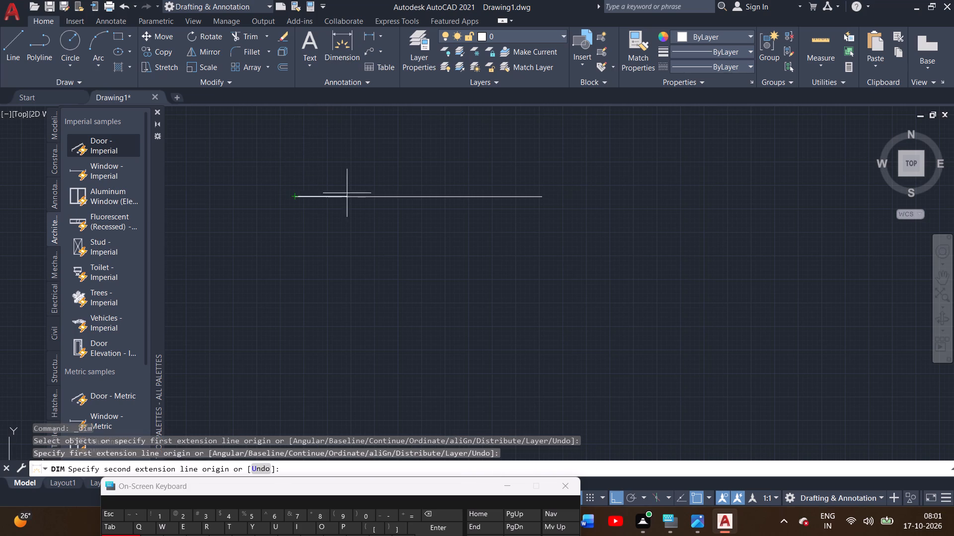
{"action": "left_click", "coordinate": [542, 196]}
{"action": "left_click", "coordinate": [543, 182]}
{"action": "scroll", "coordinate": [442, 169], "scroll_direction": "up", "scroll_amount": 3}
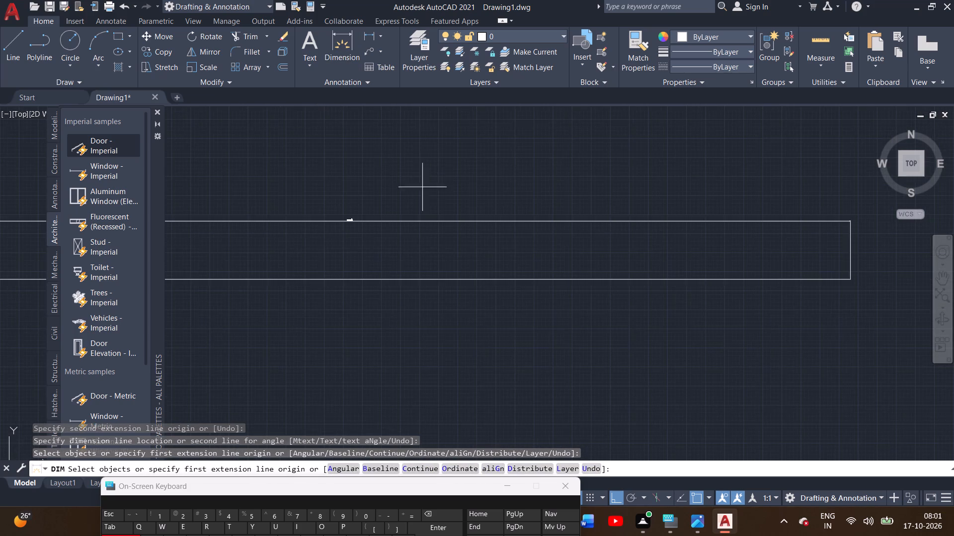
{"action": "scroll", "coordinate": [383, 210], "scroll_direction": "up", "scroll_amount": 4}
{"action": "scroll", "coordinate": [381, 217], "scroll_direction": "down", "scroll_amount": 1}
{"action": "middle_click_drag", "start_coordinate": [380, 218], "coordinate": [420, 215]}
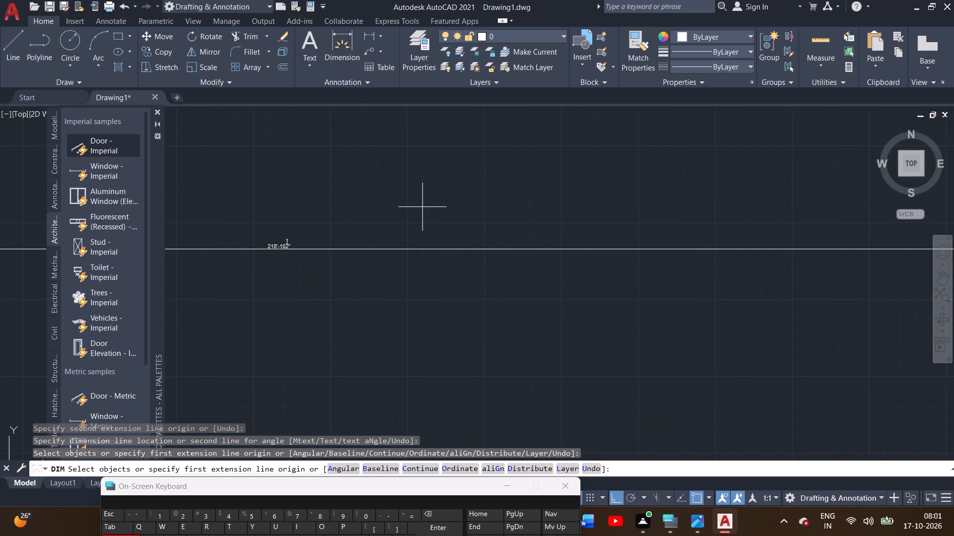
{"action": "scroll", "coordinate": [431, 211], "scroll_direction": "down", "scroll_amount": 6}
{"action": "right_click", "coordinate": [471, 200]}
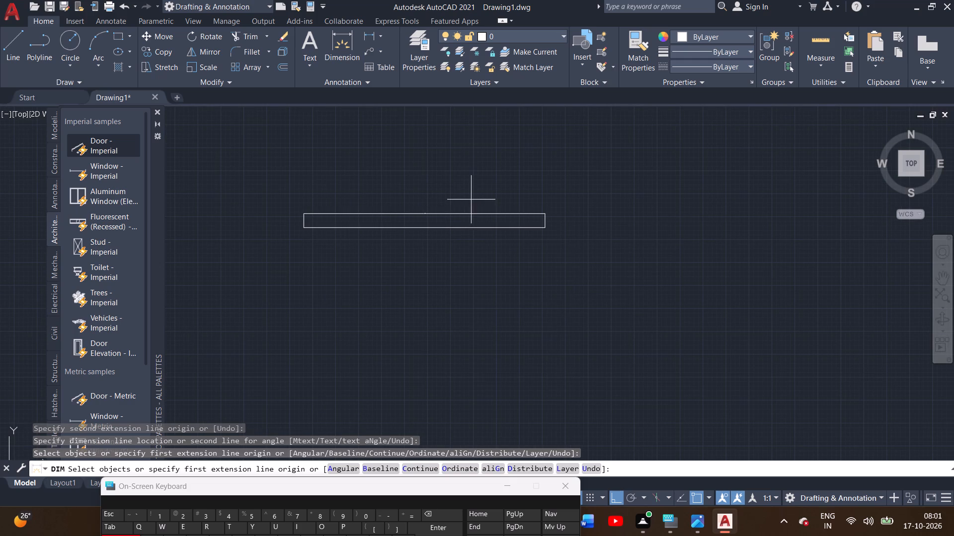
Erase the horizontal line together with its dimension.
{"action": "left_click", "coordinate": [489, 206]}
{"action": "left_click_drag", "start_coordinate": [539, 208], "coordinate": [333, 213]}
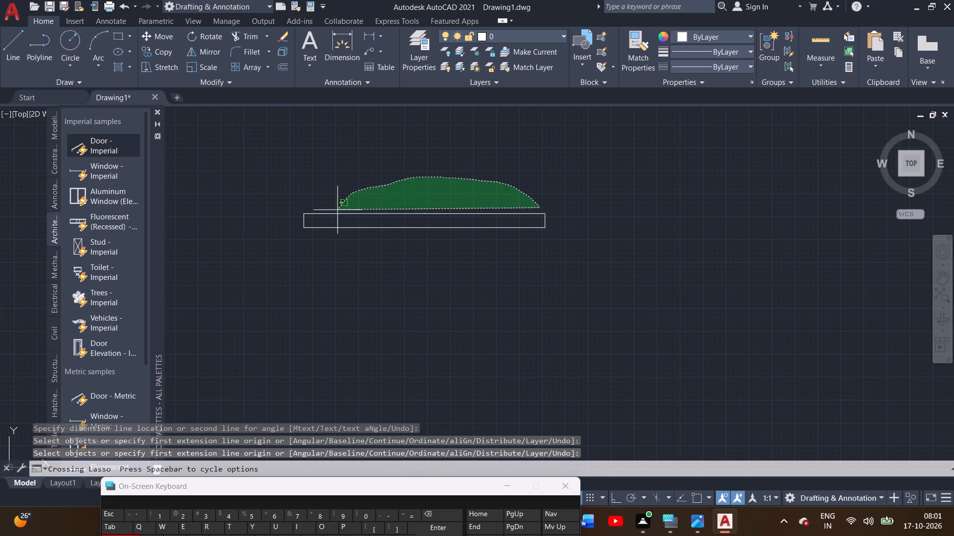
{"action": "left_click_drag", "start_coordinate": [333, 213], "coordinate": [336, 327]}
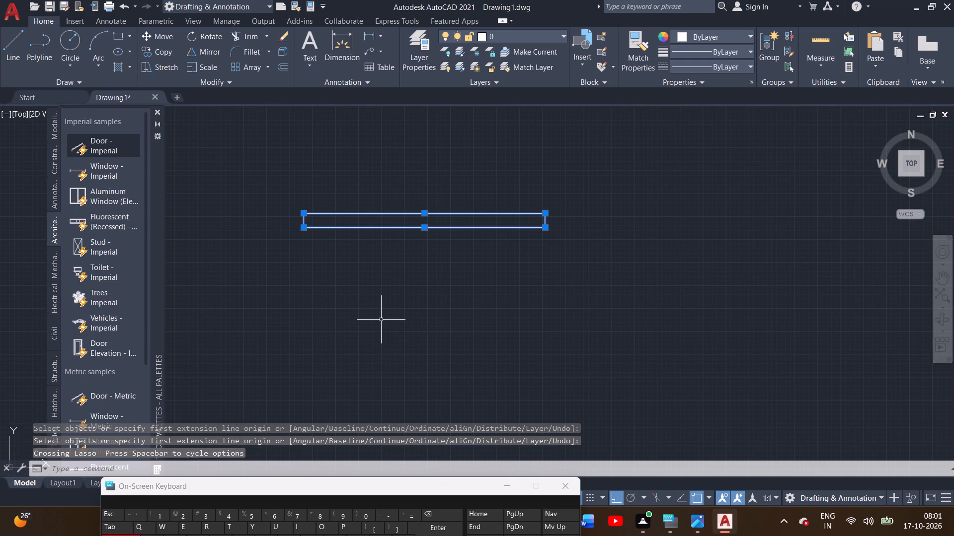
{"action": "key", "text": "Delete"}
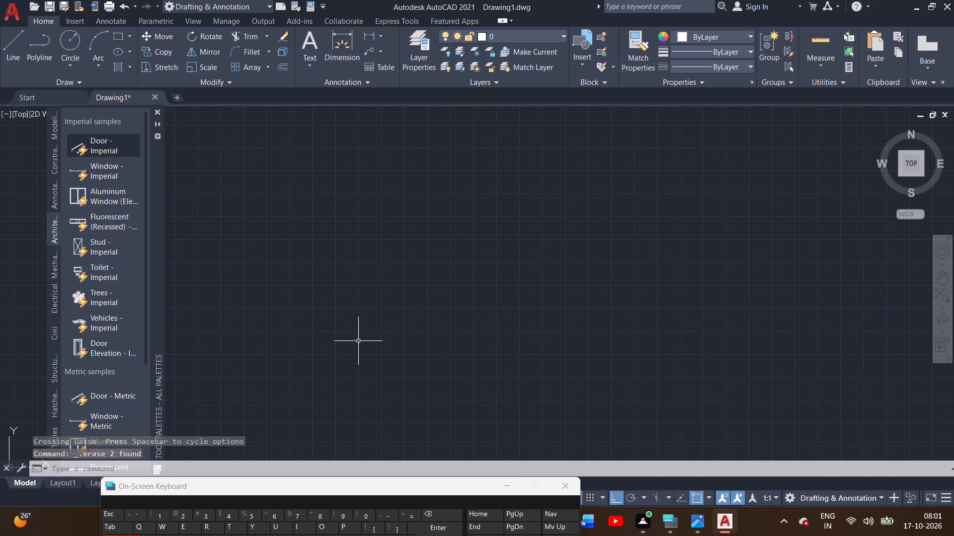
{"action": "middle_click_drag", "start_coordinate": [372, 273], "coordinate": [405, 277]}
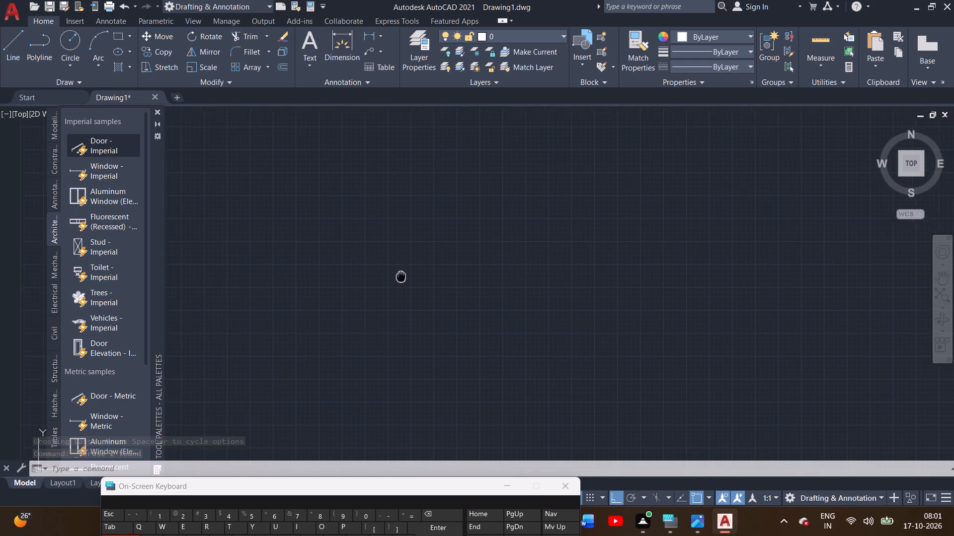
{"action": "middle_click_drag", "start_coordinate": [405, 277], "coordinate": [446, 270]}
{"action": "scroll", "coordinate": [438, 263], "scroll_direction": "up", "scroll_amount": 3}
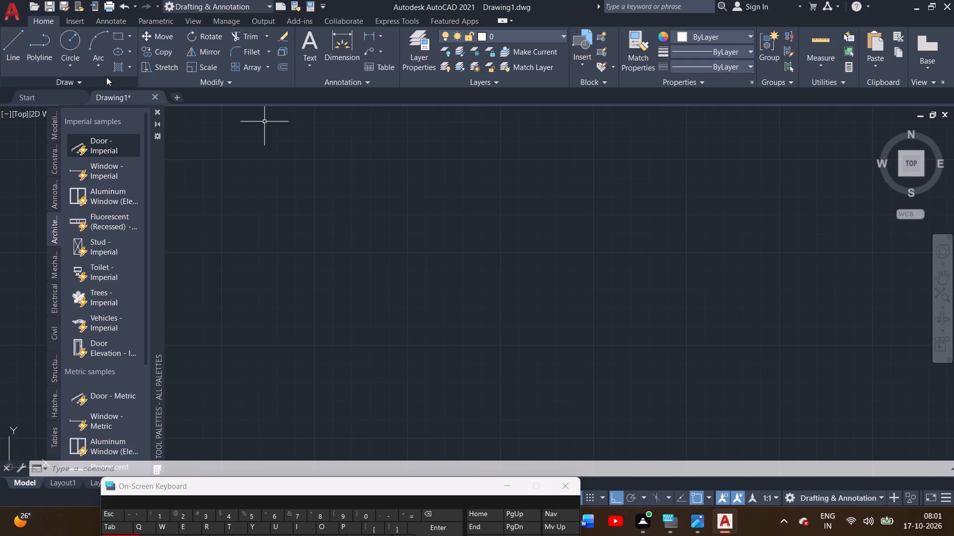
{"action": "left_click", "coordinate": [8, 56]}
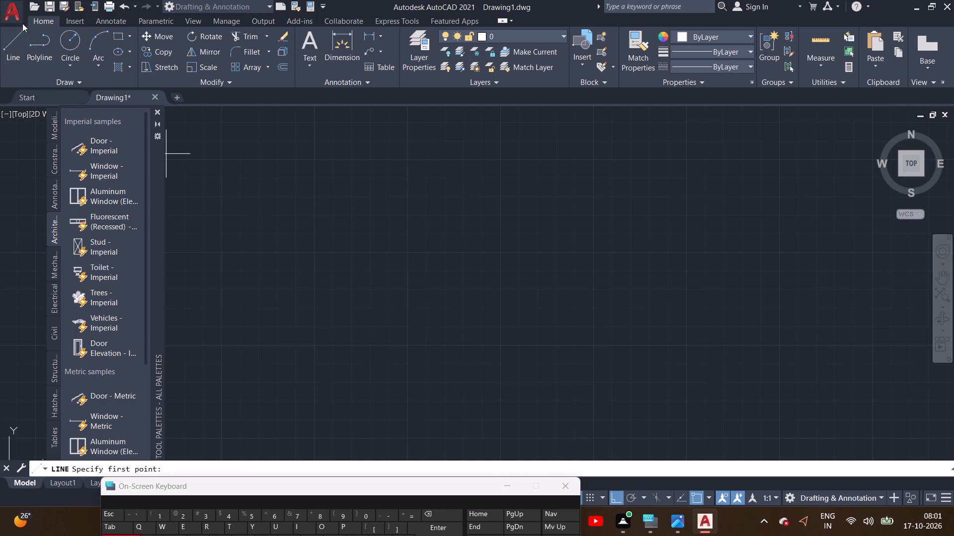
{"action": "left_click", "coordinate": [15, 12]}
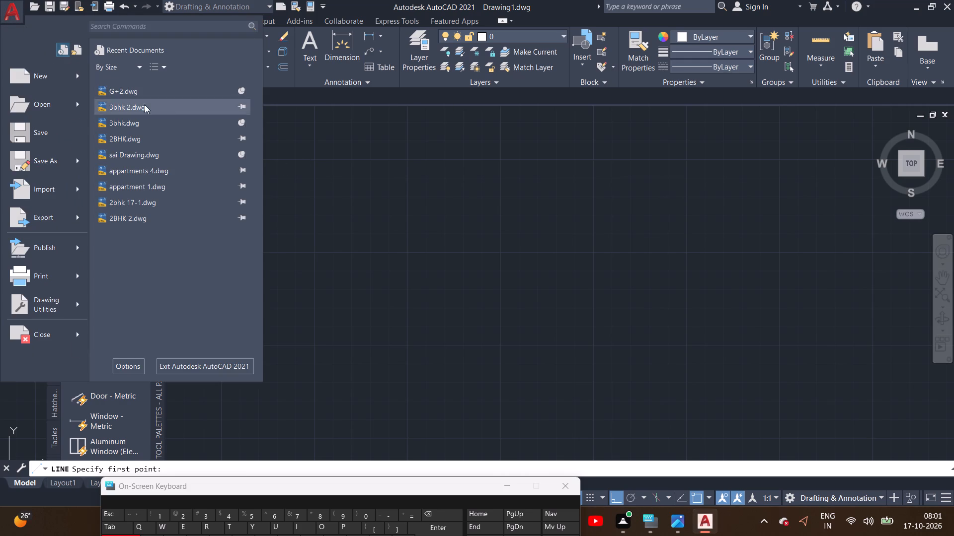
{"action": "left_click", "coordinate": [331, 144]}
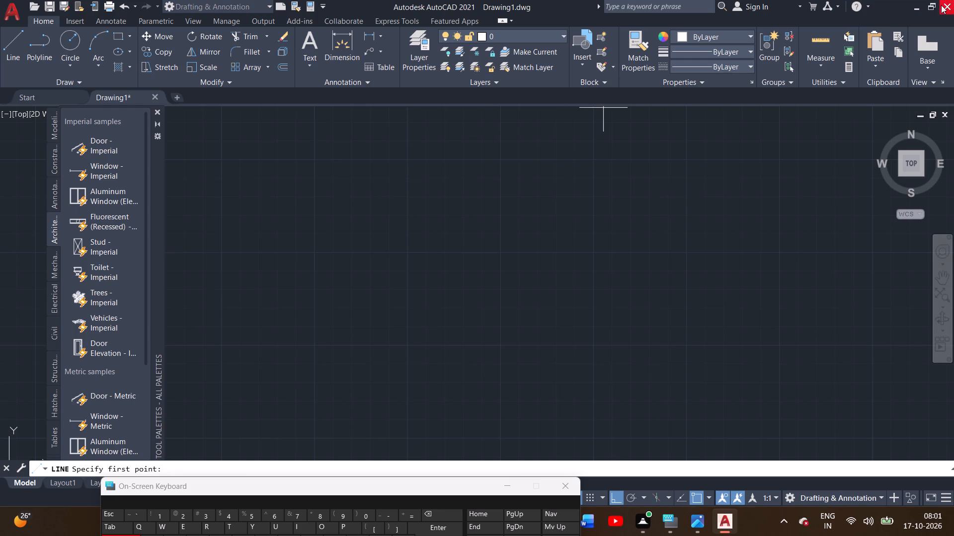
Quit AutoCAD without saving the changes to Drawing1.dwg.
{"action": "left_click", "coordinate": [946, 4]}
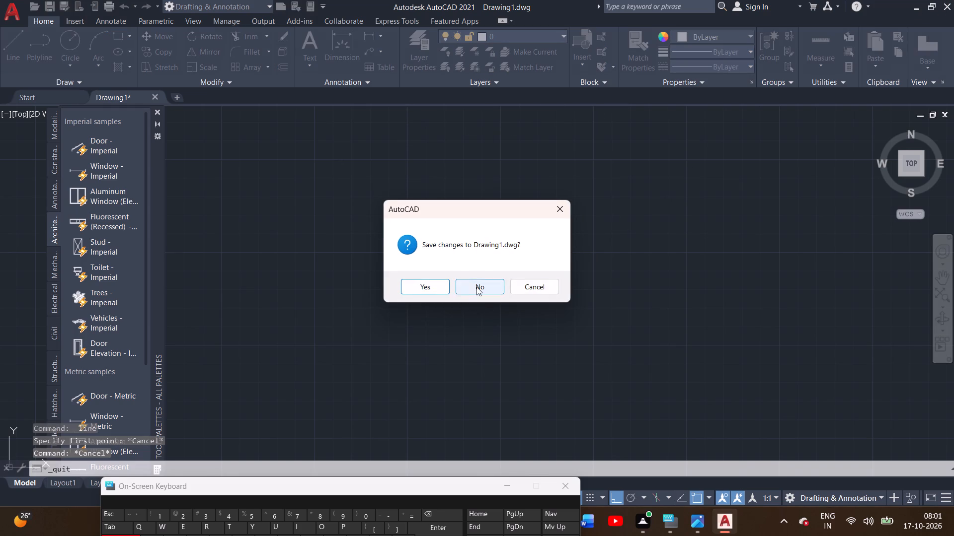
{"action": "left_click", "coordinate": [477, 287]}
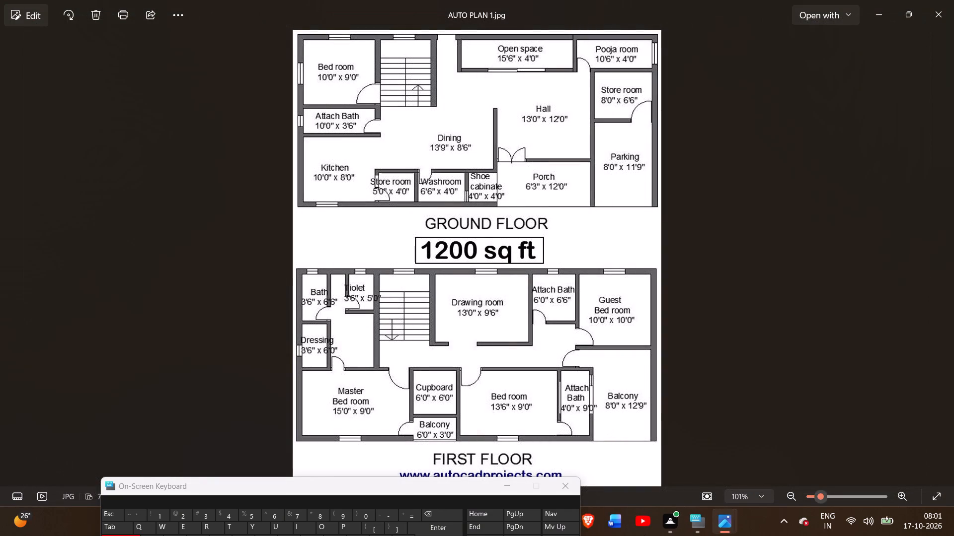
Close the AUTO PLAN 1.jpg floor plan image and the file explorer's Gallery window behind it.
{"action": "double_click", "coordinate": [939, 18]}
{"action": "left_click", "coordinate": [936, 19]}
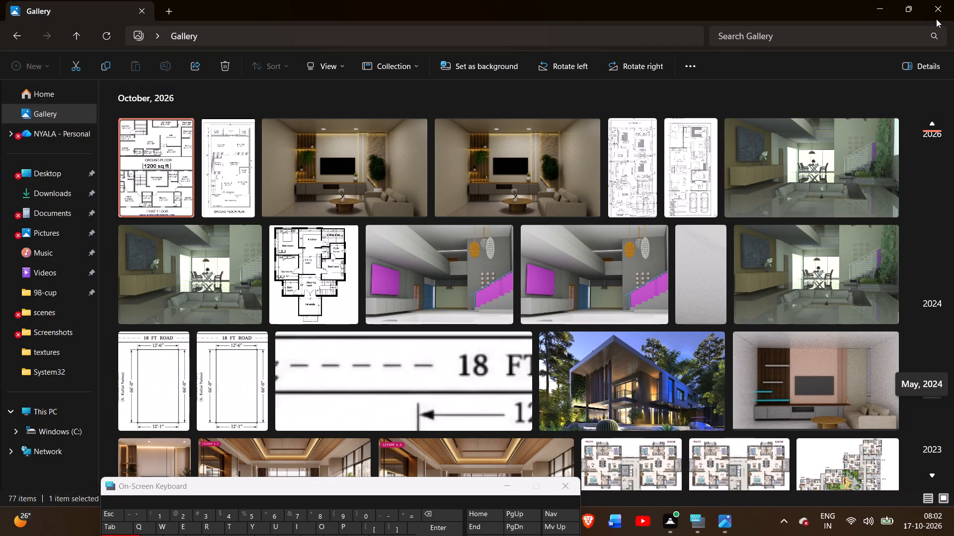
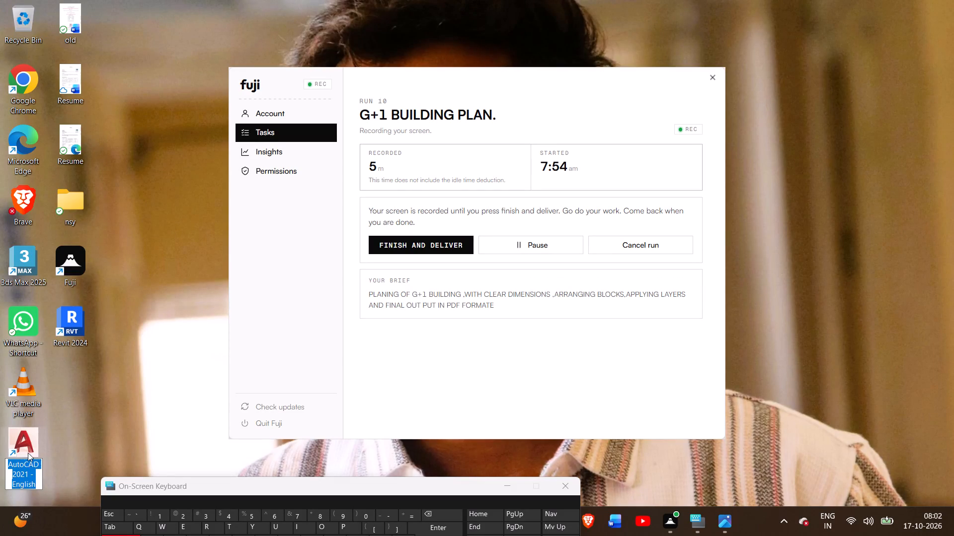
Launch AutoCAD 2021 and start a new blank drawing.
{"action": "double_click", "coordinate": [28, 451]}
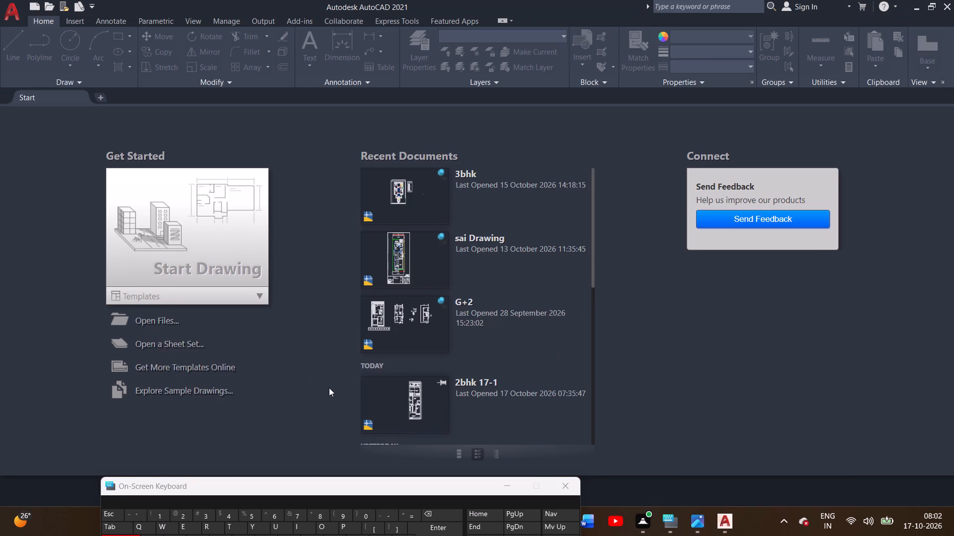
{"action": "double_click", "coordinate": [219, 266]}
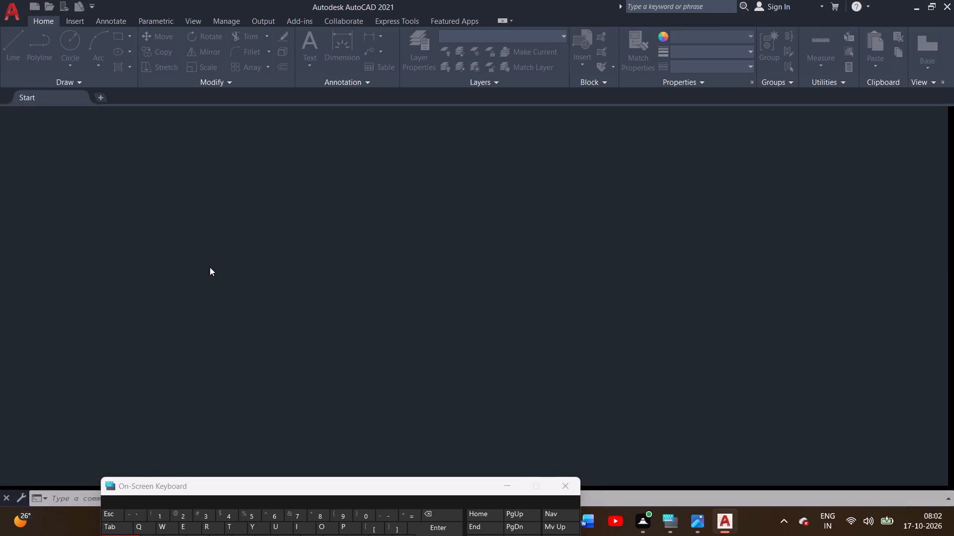
{"action": "right_click", "coordinate": [227, 246]}
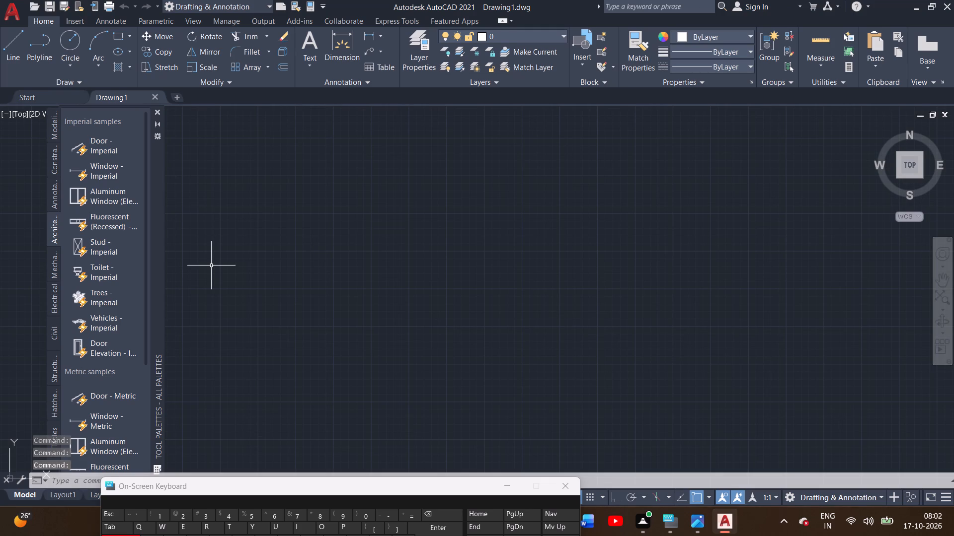
{"action": "double_click", "coordinate": [224, 227]}
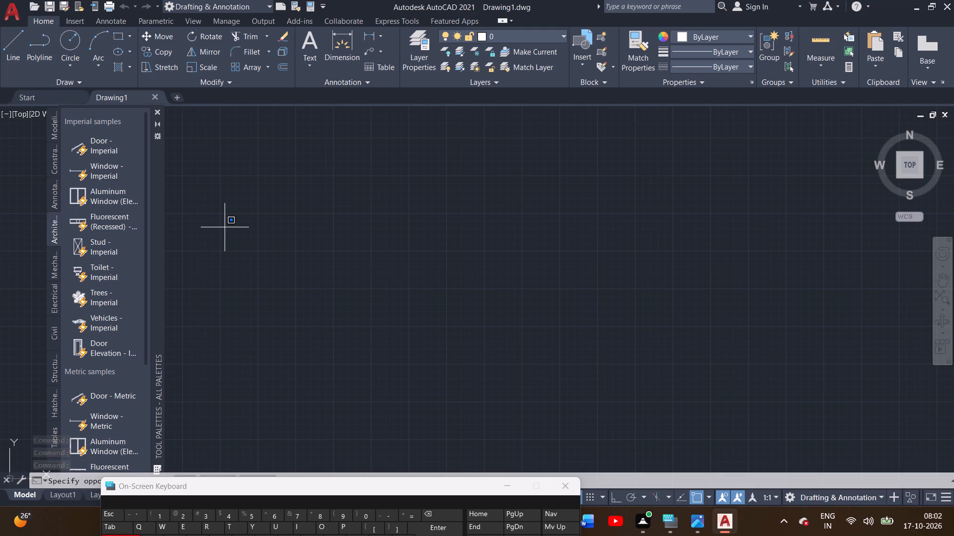
Bring up the program Options, check the file open and save settings, and close them without changes.
{"action": "type", "text": "OPTIO"}
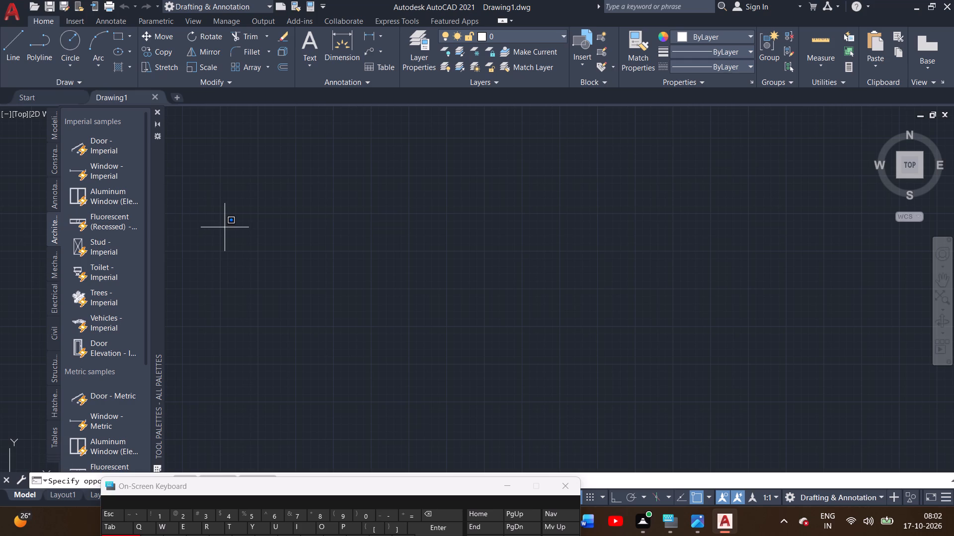
{"action": "key", "text": "n"}
{"action": "key", "text": "Return"}
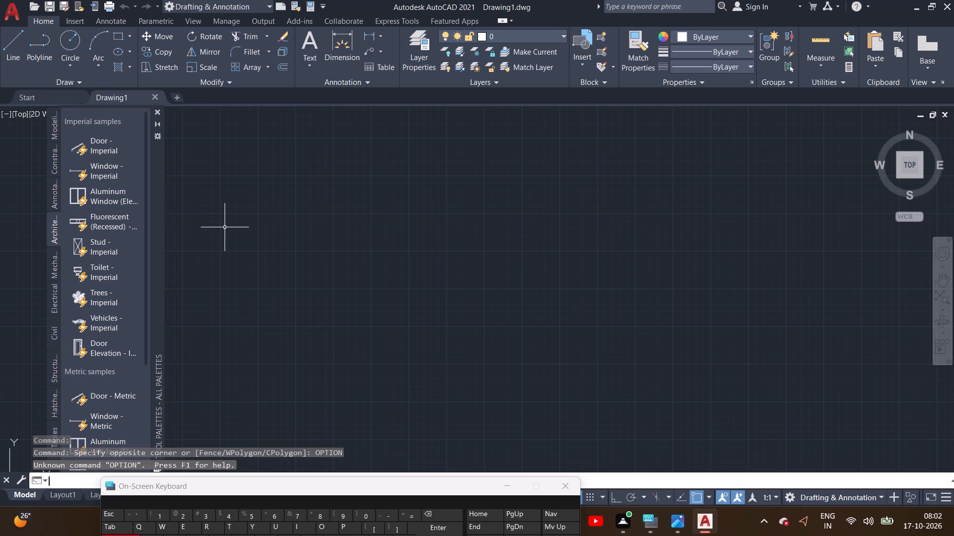
{"action": "type", "text": "OP"}
{"action": "key", "text": "t"}
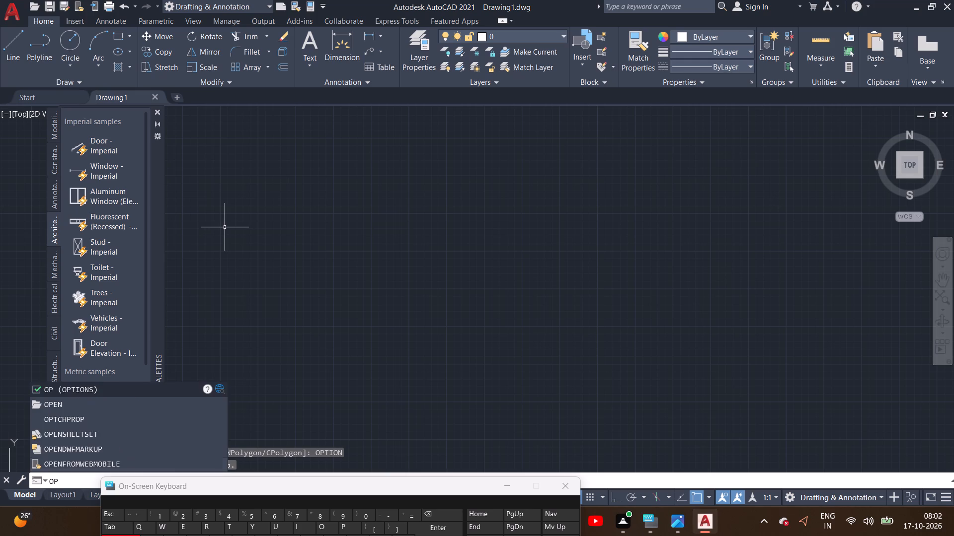
{"action": "type", "text": "IO"}
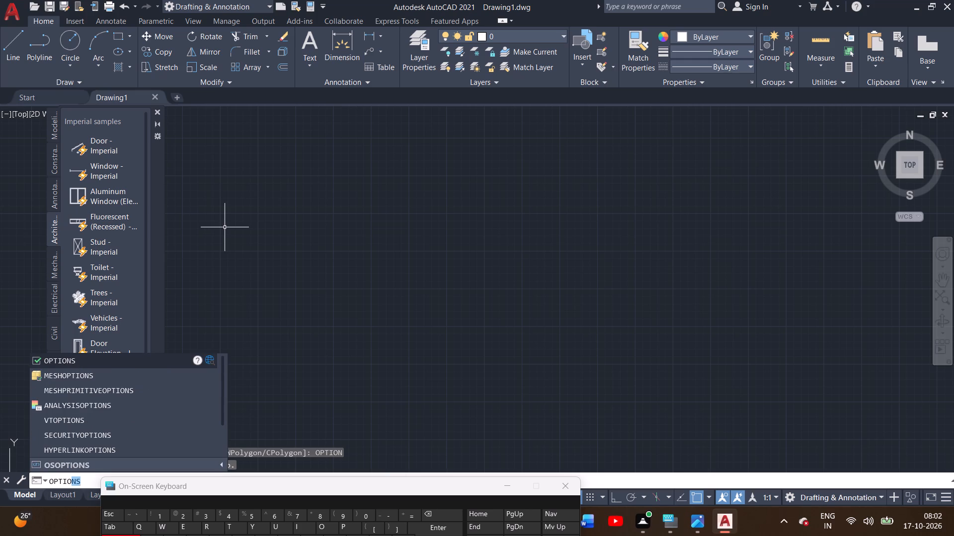
{"action": "left_click", "coordinate": [160, 362]}
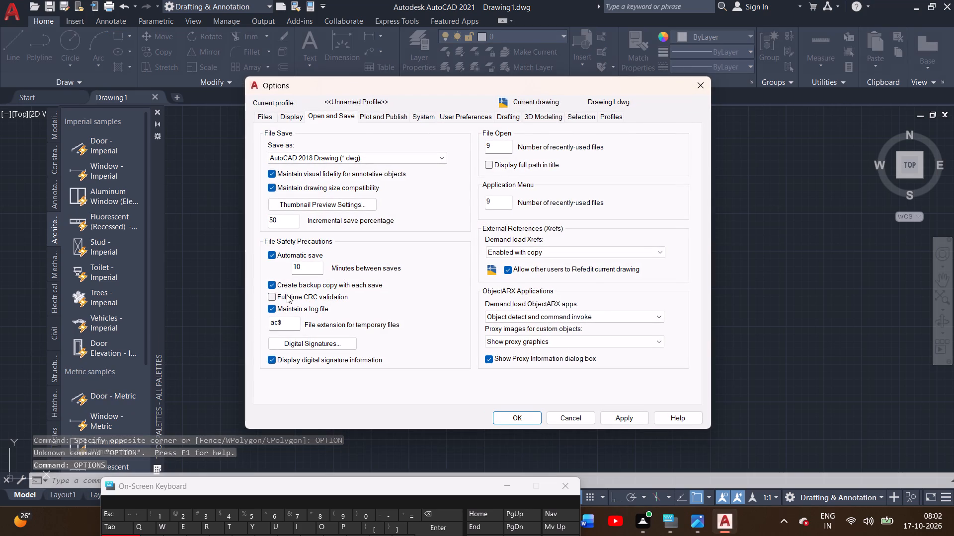
{"action": "double_click", "coordinate": [509, 416]}
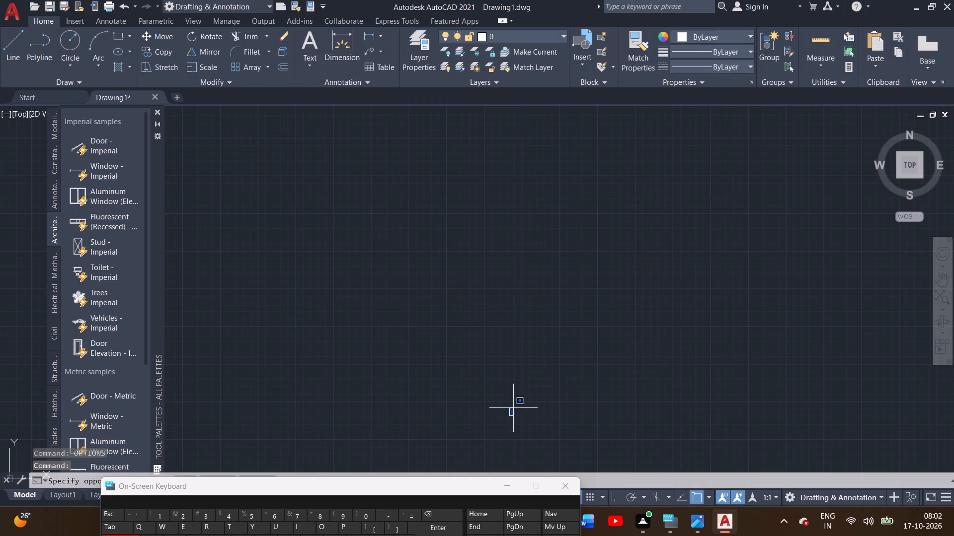
{"action": "left_click", "coordinate": [450, 347]}
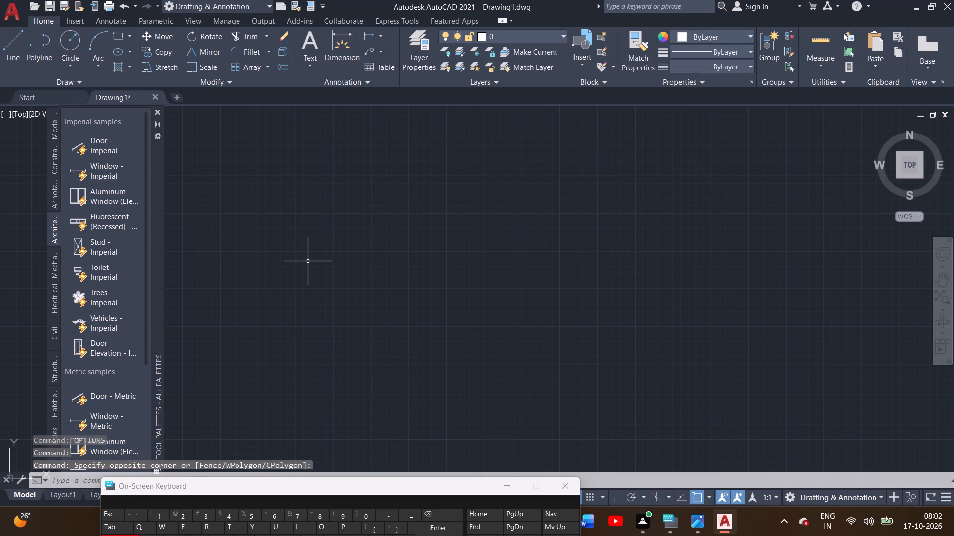
Set the drawing units to Architectural length with 0'-0 1/2" precision and an insertion scale of Inches.
{"action": "type", "text": "UN"}
{"action": "key", "text": "Return"}
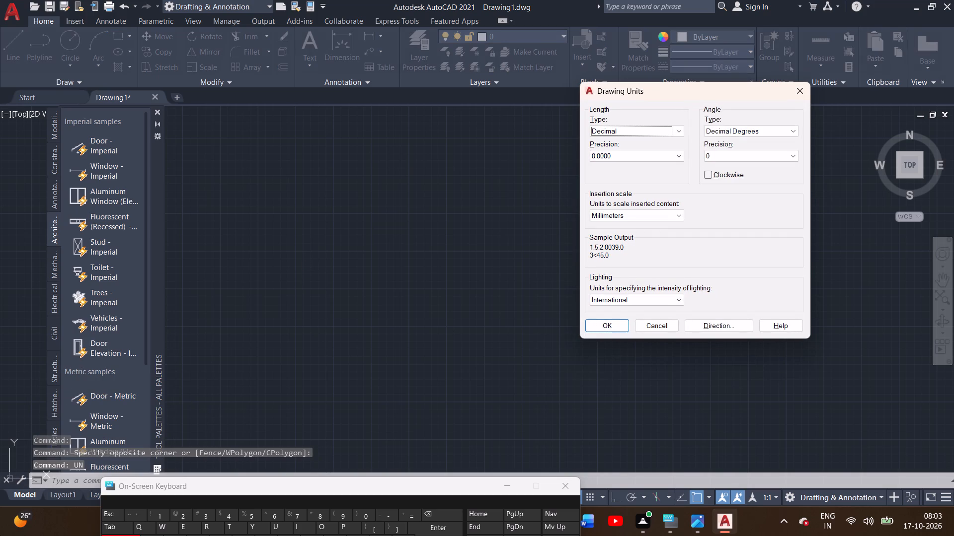
{"action": "left_click", "coordinate": [630, 130]}
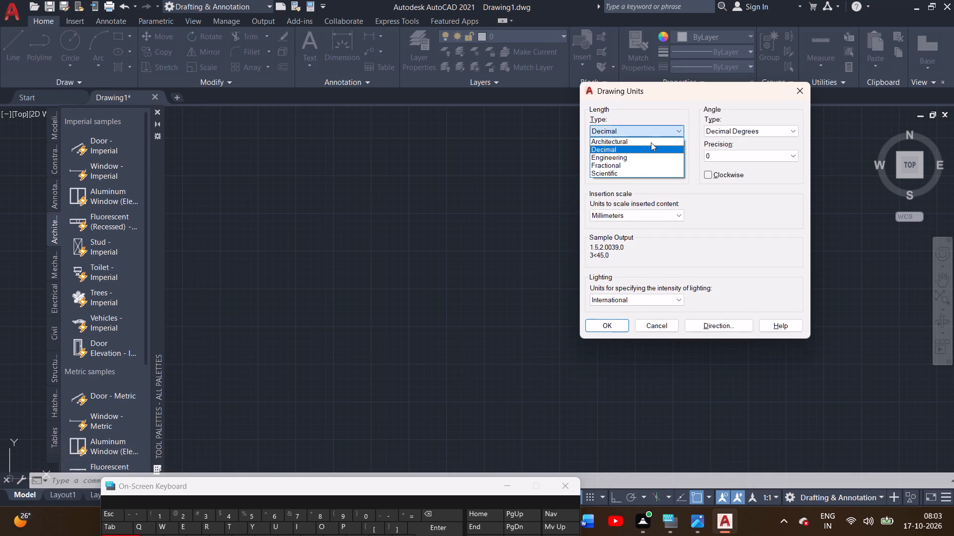
{"action": "left_click", "coordinate": [651, 142]}
{"action": "left_click", "coordinate": [648, 156]}
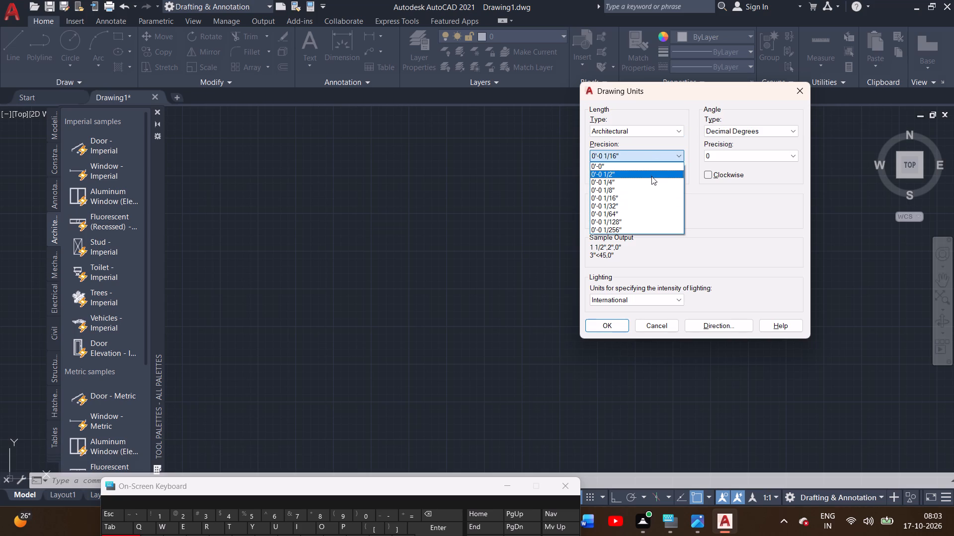
{"action": "double_click", "coordinate": [651, 173]}
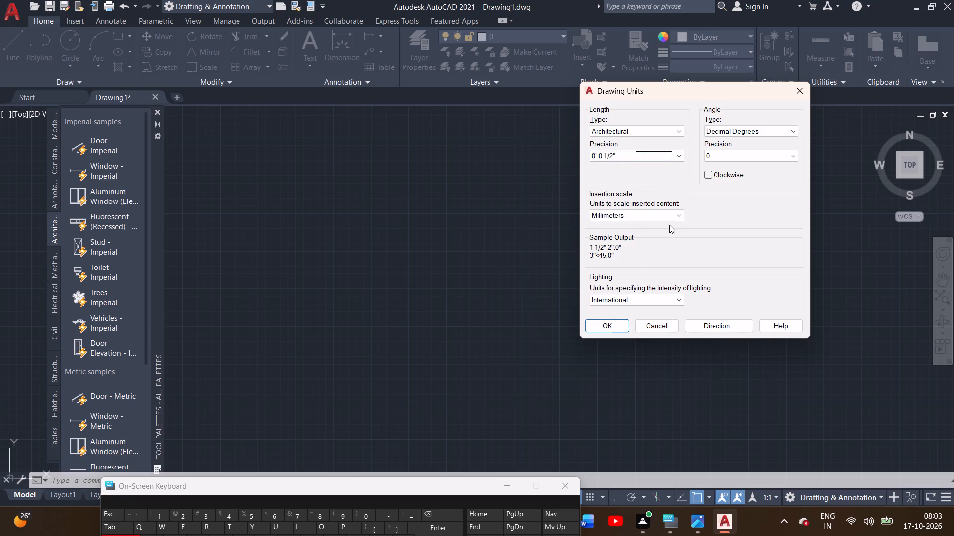
{"action": "left_click", "coordinate": [669, 215]}
{"action": "left_click", "coordinate": [659, 234]}
{"action": "left_click", "coordinate": [616, 325]}
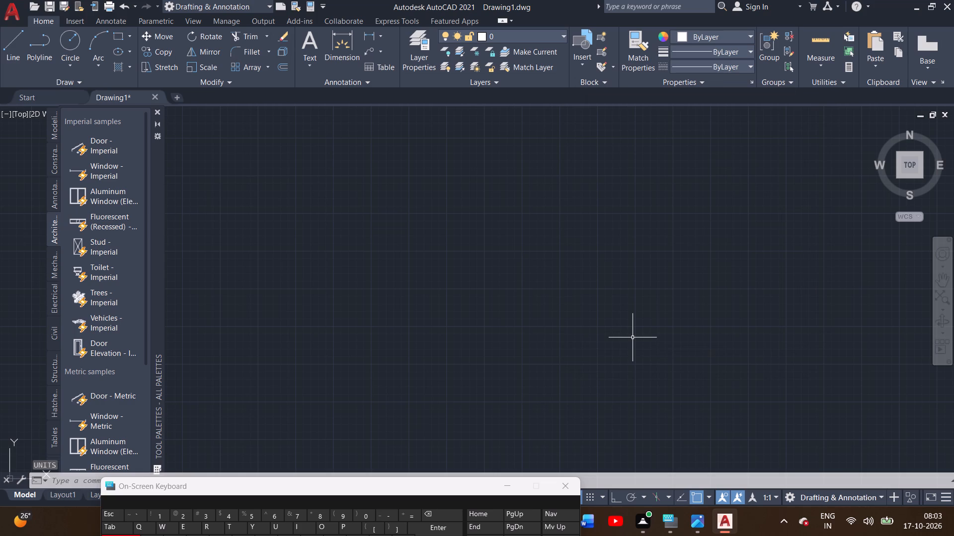
Create a dimension style based on ISO-25 with Architectural primary units and 0'-0 1/2" precision, and set it current.
{"action": "key", "text": "d"}
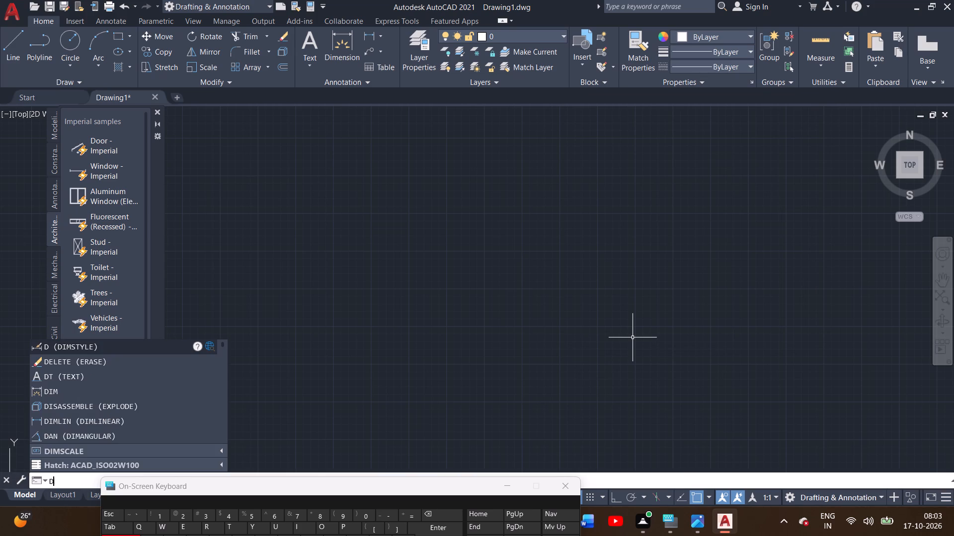
{"action": "key", "text": "Return"}
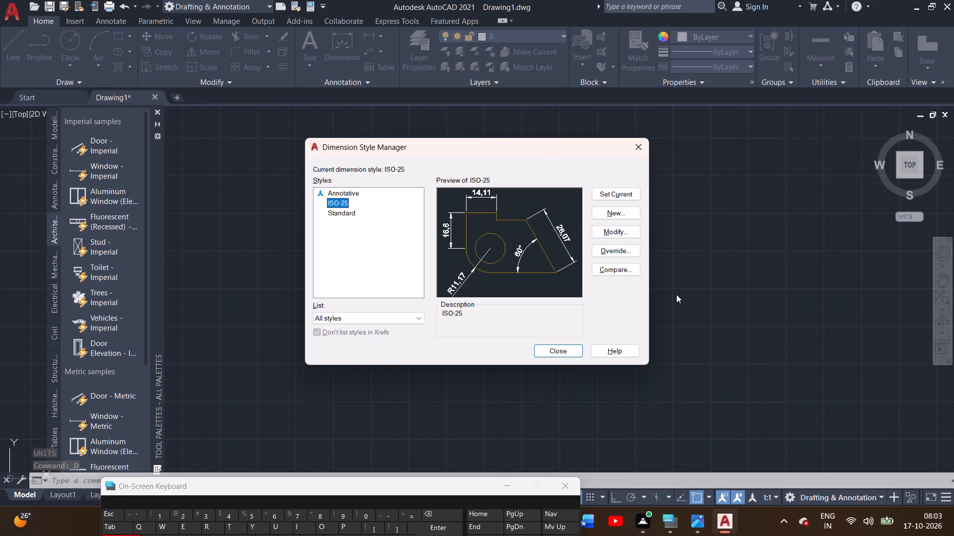
{"action": "left_click", "coordinate": [633, 216]}
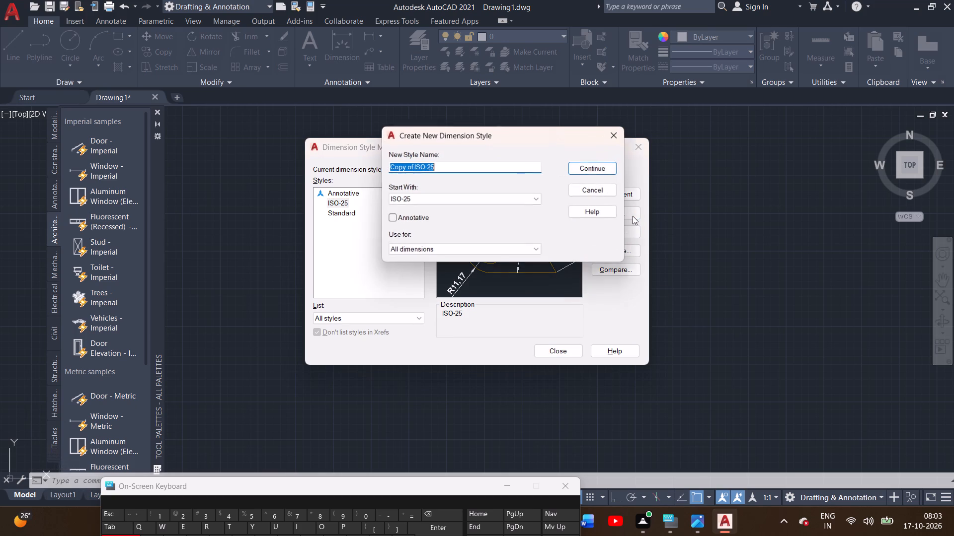
{"action": "left_click", "coordinate": [585, 171]}
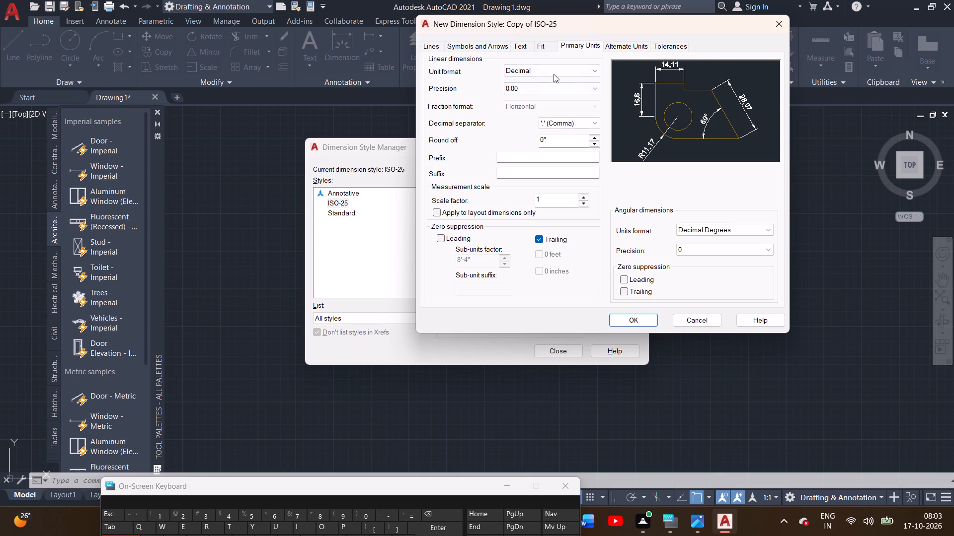
{"action": "left_click", "coordinate": [555, 73]}
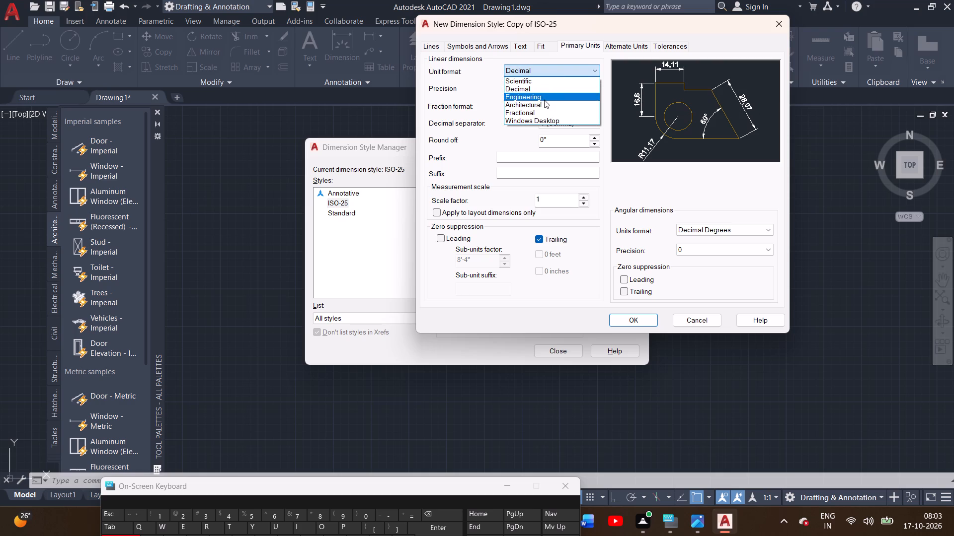
{"action": "left_click", "coordinate": [543, 102]}
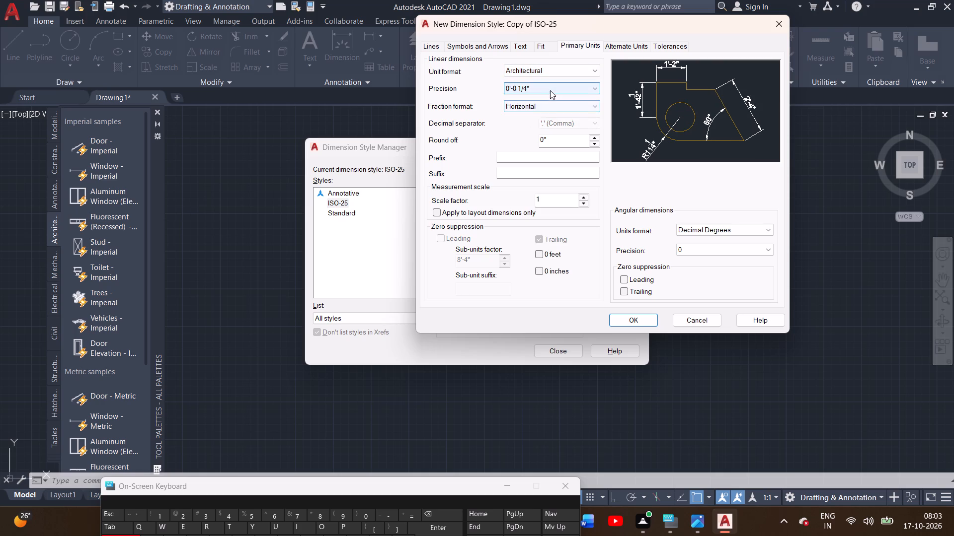
{"action": "left_click", "coordinate": [550, 90]}
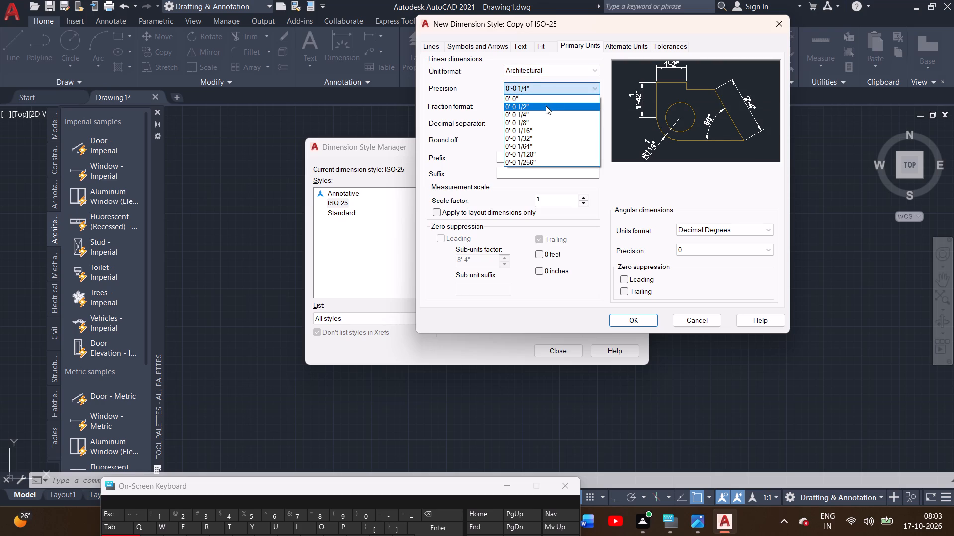
{"action": "left_click", "coordinate": [546, 106]}
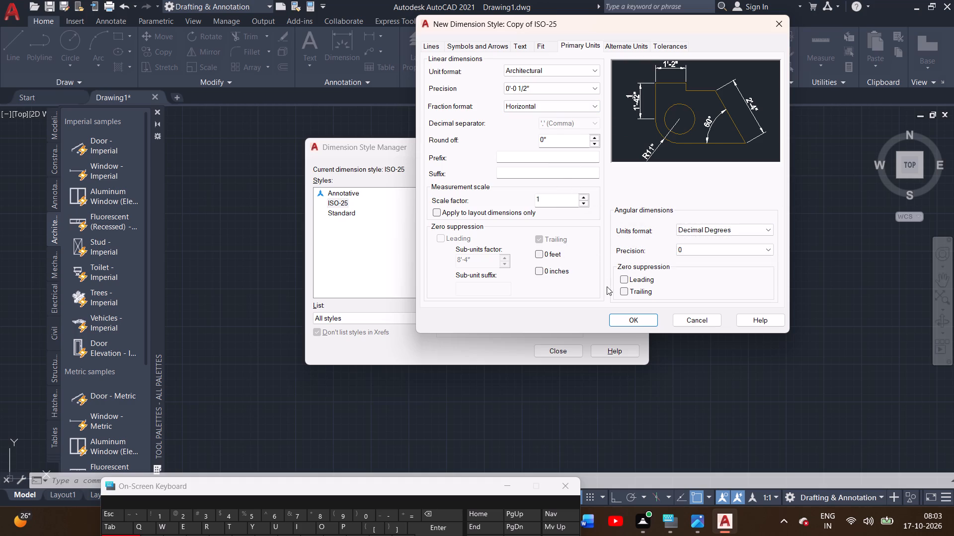
{"action": "left_click", "coordinate": [621, 319]}
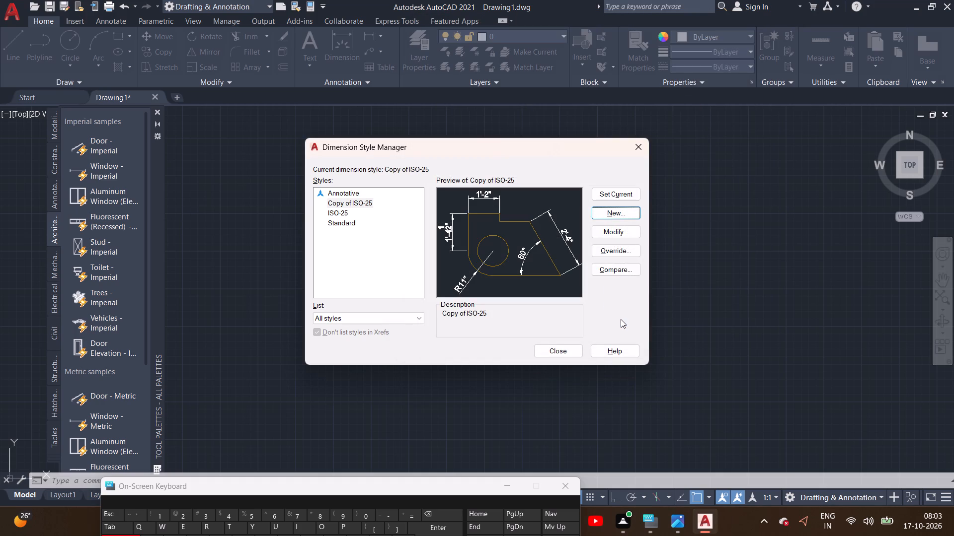
{"action": "left_click", "coordinate": [608, 194]}
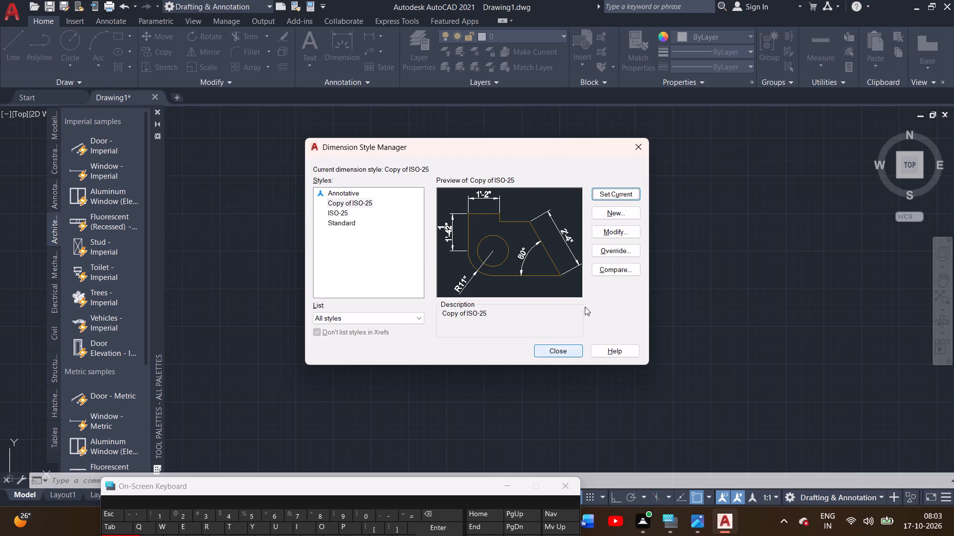
{"action": "left_click", "coordinate": [601, 198]}
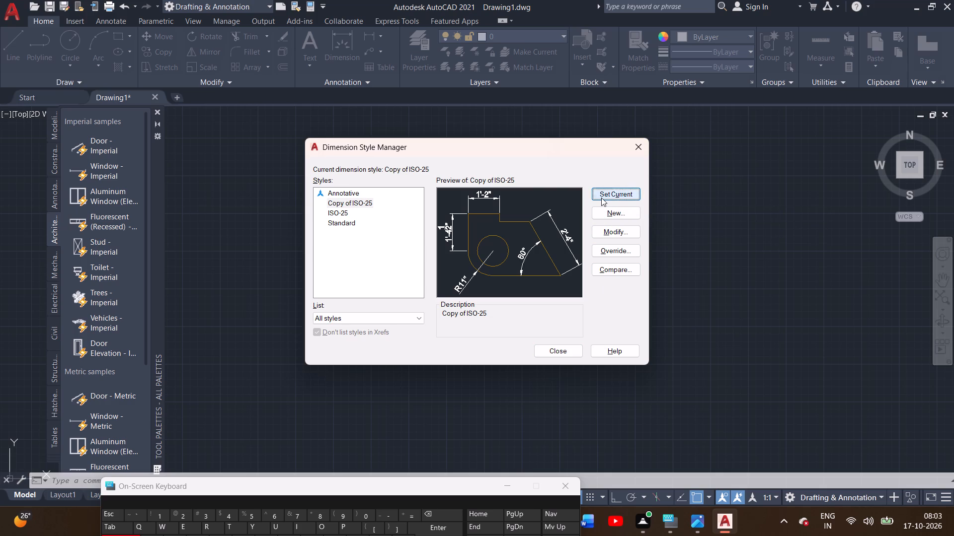
{"action": "left_click", "coordinate": [539, 354]}
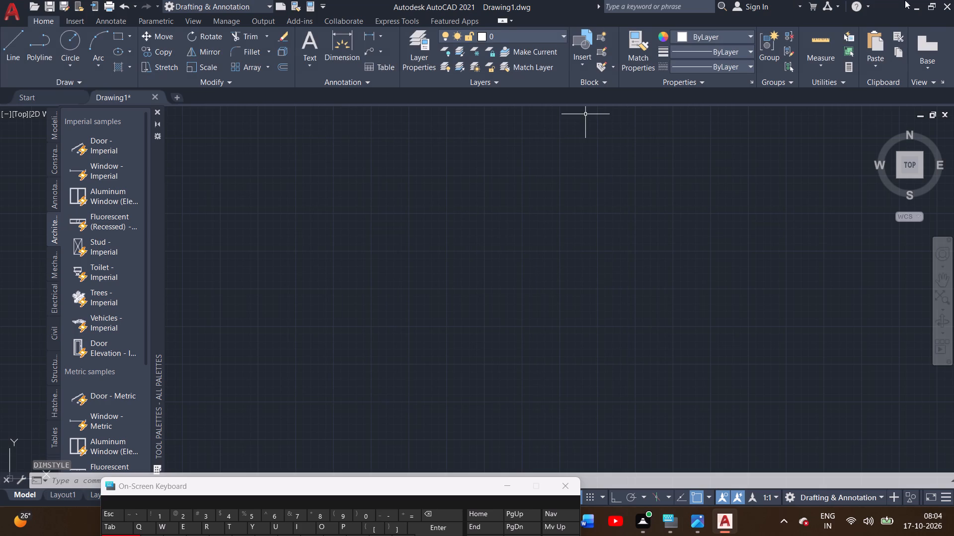
Draw a horizontal line about 116'-10" long in the upper part of the drawing with Ortho mode on.
{"action": "left_click", "coordinate": [338, 262]}
{"action": "left_click", "coordinate": [384, 260]}
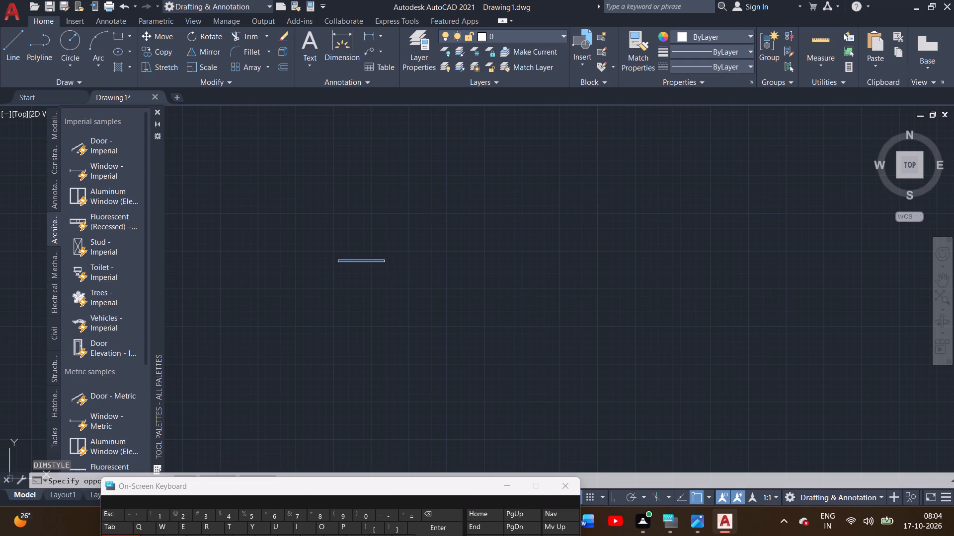
{"action": "left_click", "coordinate": [16, 44]}
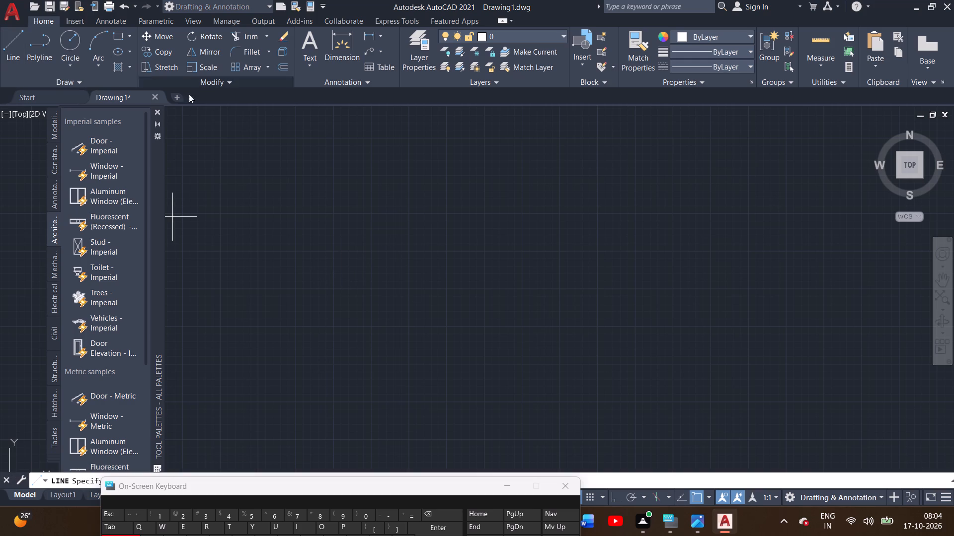
{"action": "left_click", "coordinate": [292, 174]}
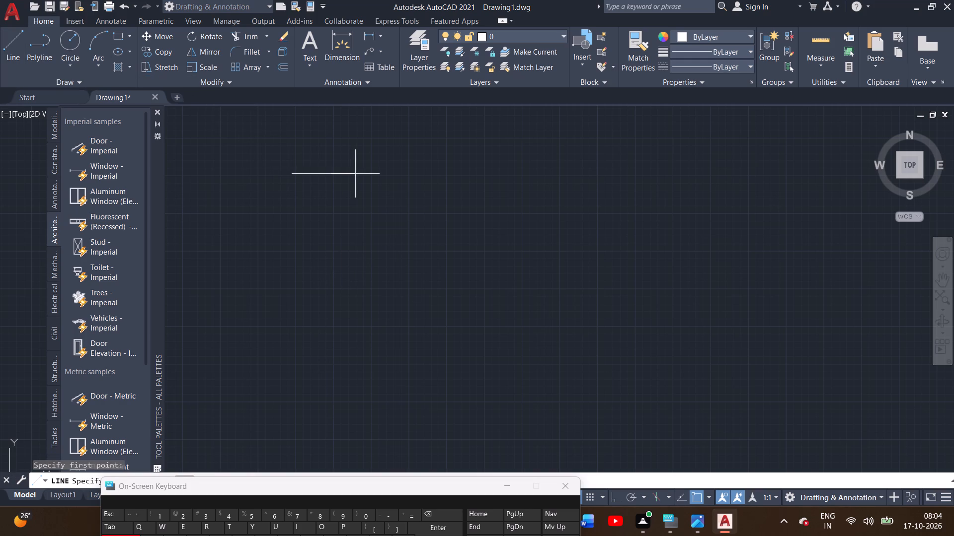
{"action": "left_click", "coordinate": [620, 501]}
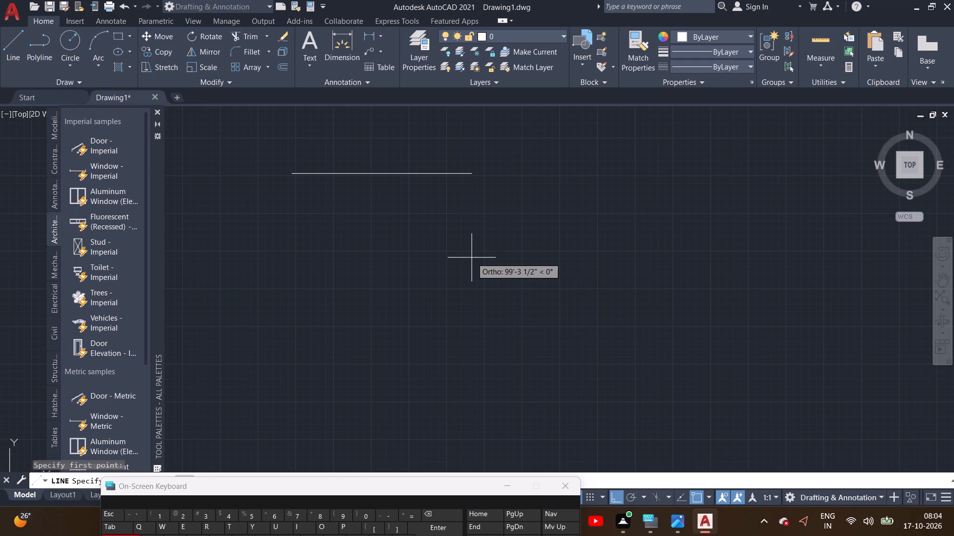
{"action": "left_click", "coordinate": [503, 177]}
{"action": "right_click", "coordinate": [535, 229]}
{"action": "left_click", "coordinate": [547, 237]}
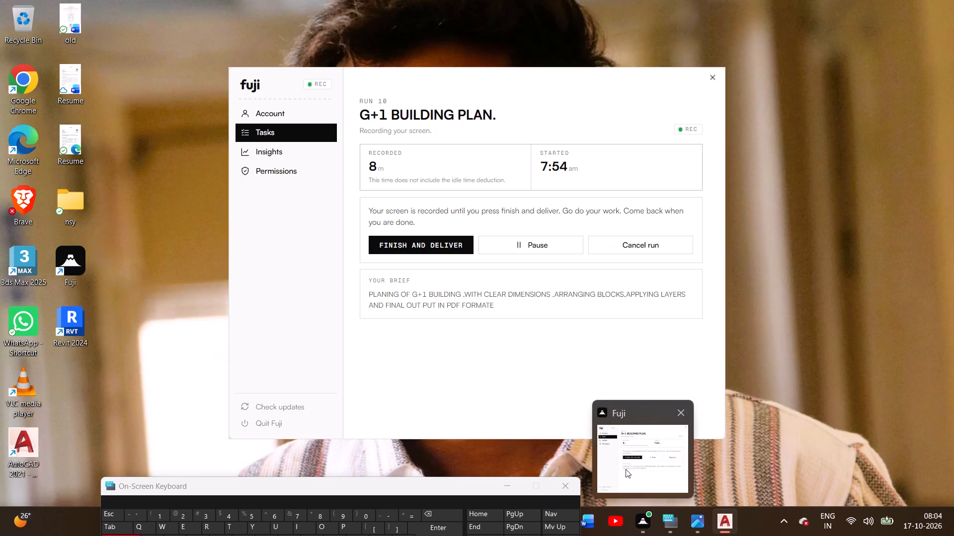
Erase the horizontal line in the upper part of the drawing.
{"action": "left_click_drag", "start_coordinate": [508, 171], "coordinate": [500, 168]}
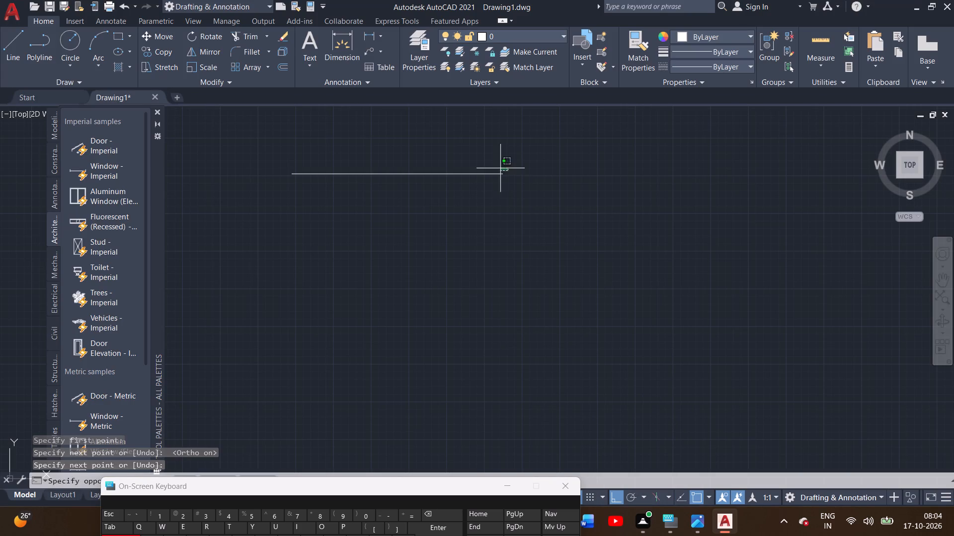
{"action": "left_click_drag", "start_coordinate": [500, 168], "coordinate": [318, 255]}
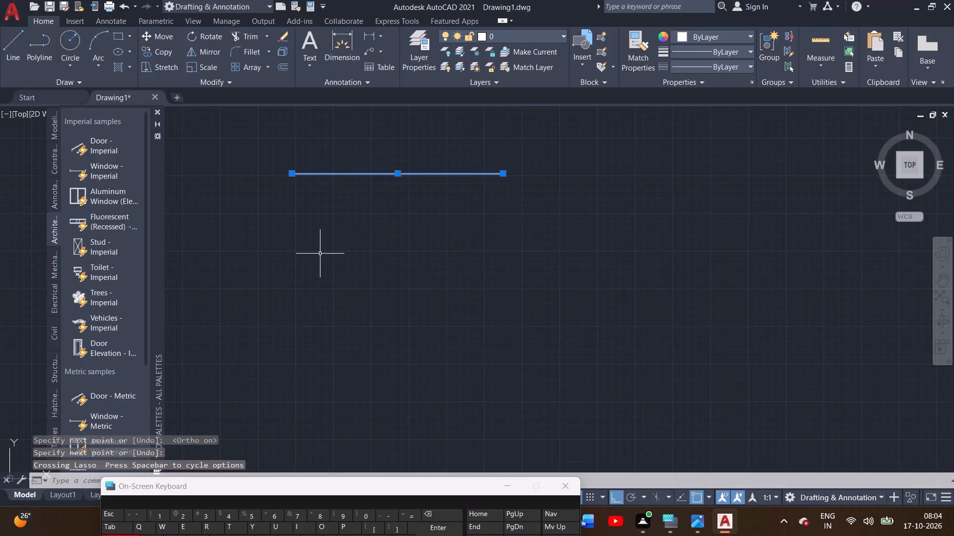
{"action": "key", "text": "Delete"}
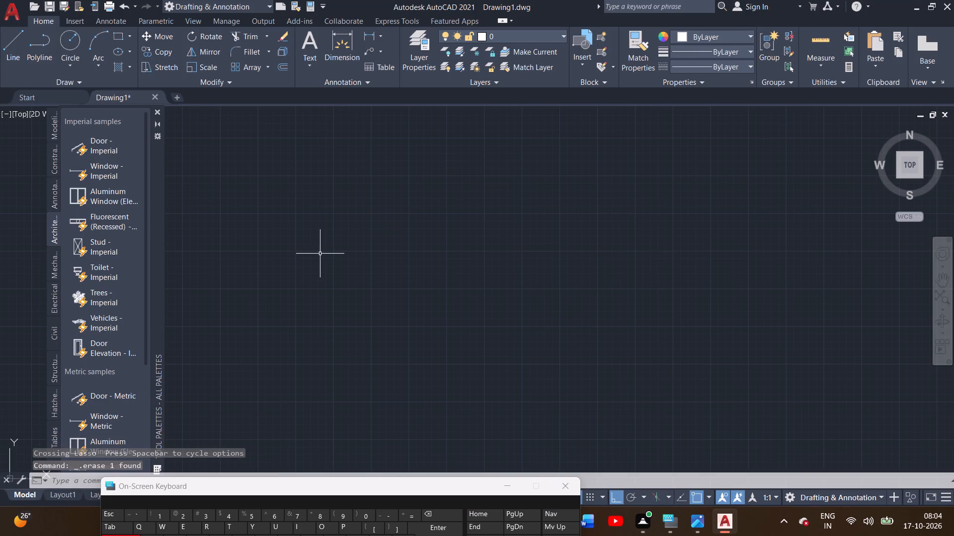
Begin a new line in the upper part of the drawing with a 9" horizontal segment running east.
{"action": "left_click", "coordinate": [16, 55]}
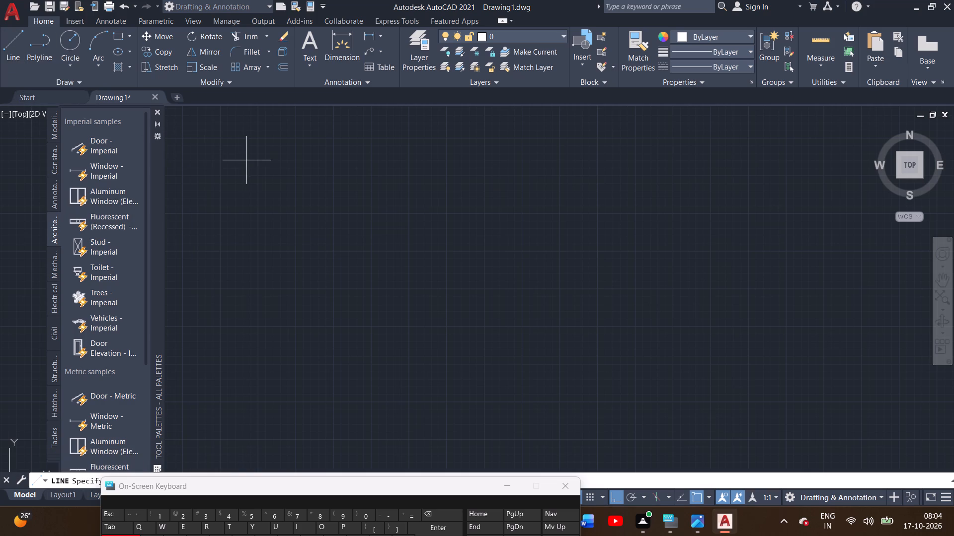
{"action": "double_click", "coordinate": [264, 168]}
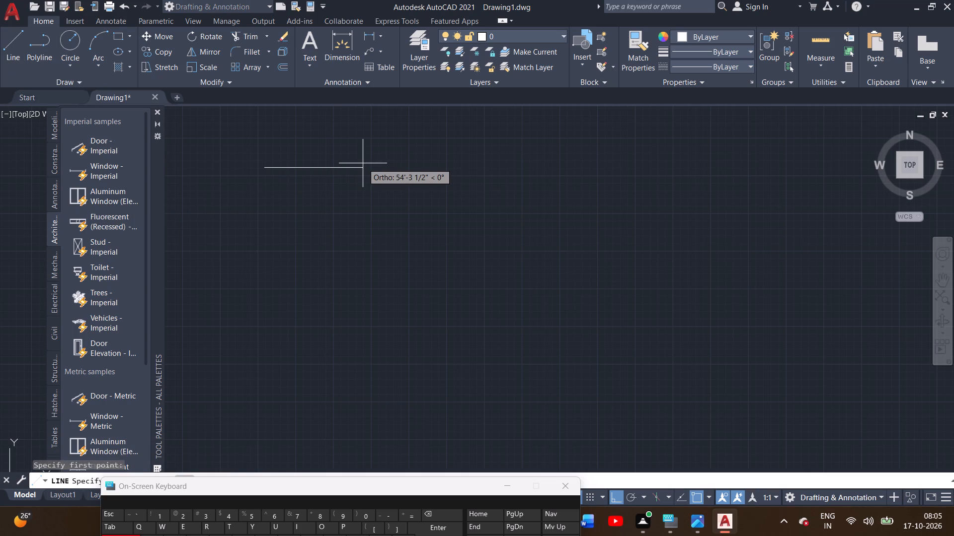
{"action": "key", "text": "9"}
{"action": "key", "text": "shift+quotedbl"}
{"action": "key", "text": "Return"}
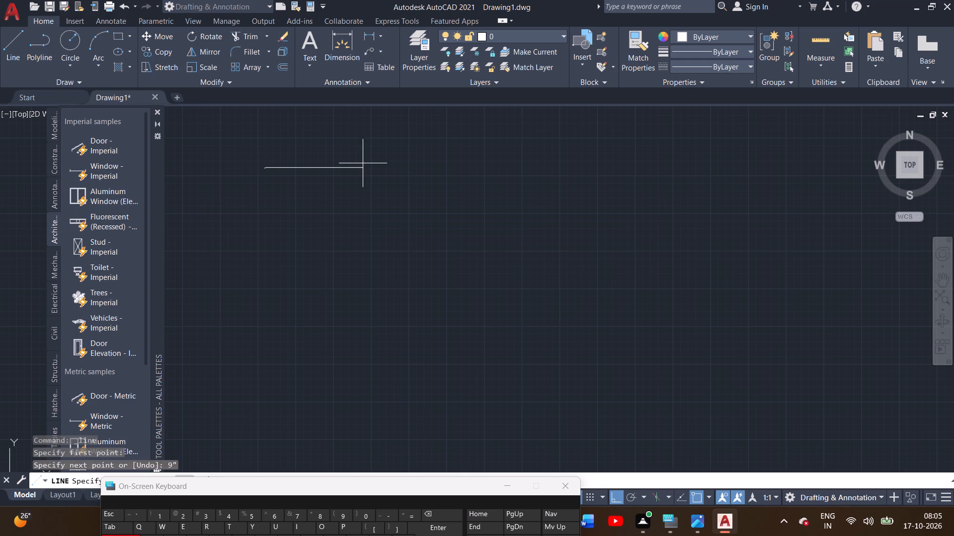
Continue the line east from the end of the 9" segment with a 10' horizontal segment.
{"action": "scroll", "coordinate": [294, 177], "scroll_direction": "up", "scroll_amount": 3}
{"action": "middle_click_drag", "start_coordinate": [294, 178], "coordinate": [532, 267]}
{"action": "scroll", "coordinate": [426, 242], "scroll_direction": "up", "scroll_amount": 3}
{"action": "middle_click_drag", "start_coordinate": [422, 232], "coordinate": [502, 273]}
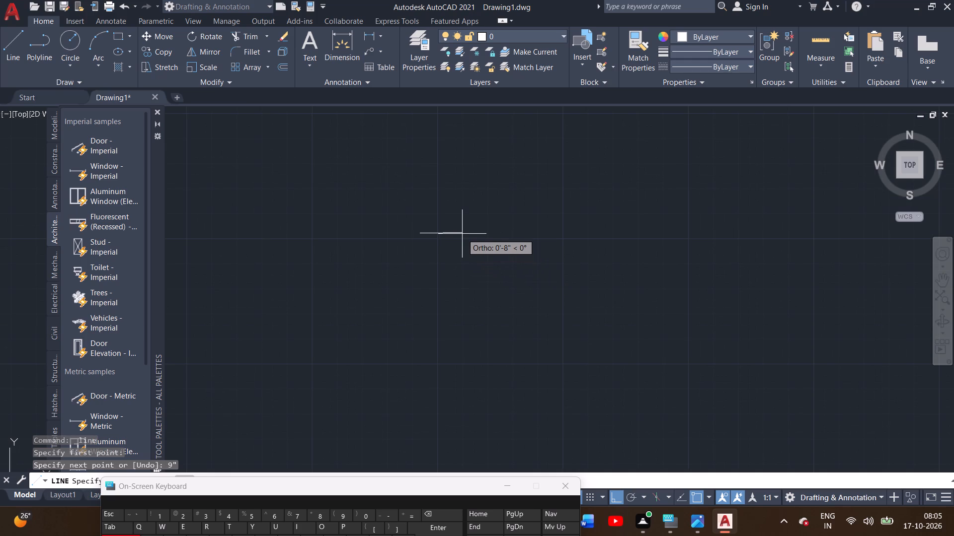
{"action": "scroll", "coordinate": [462, 234], "scroll_direction": "up", "scroll_amount": 2}
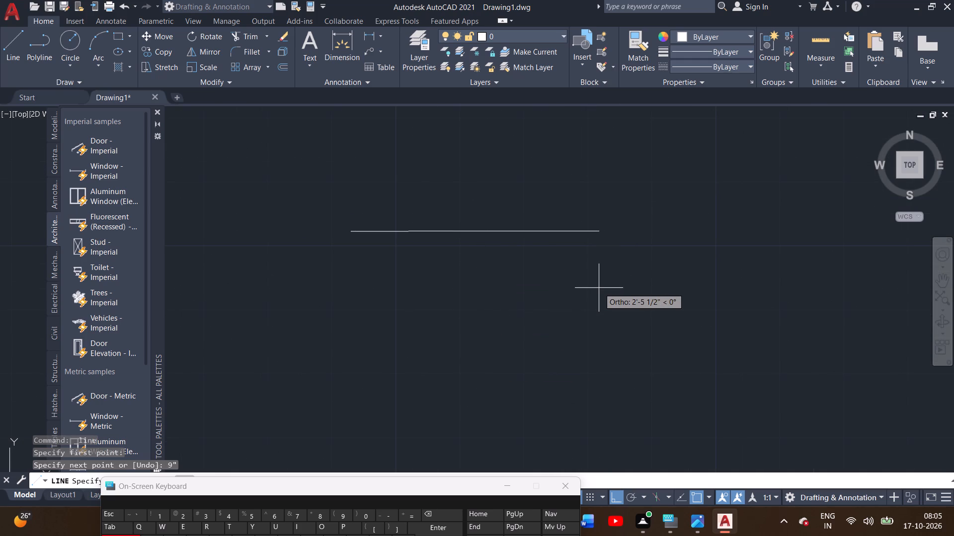
{"action": "type", "text": "10"}
{"action": "key", "text": "apostrophe"}
{"action": "key", "text": "shift+Return"}
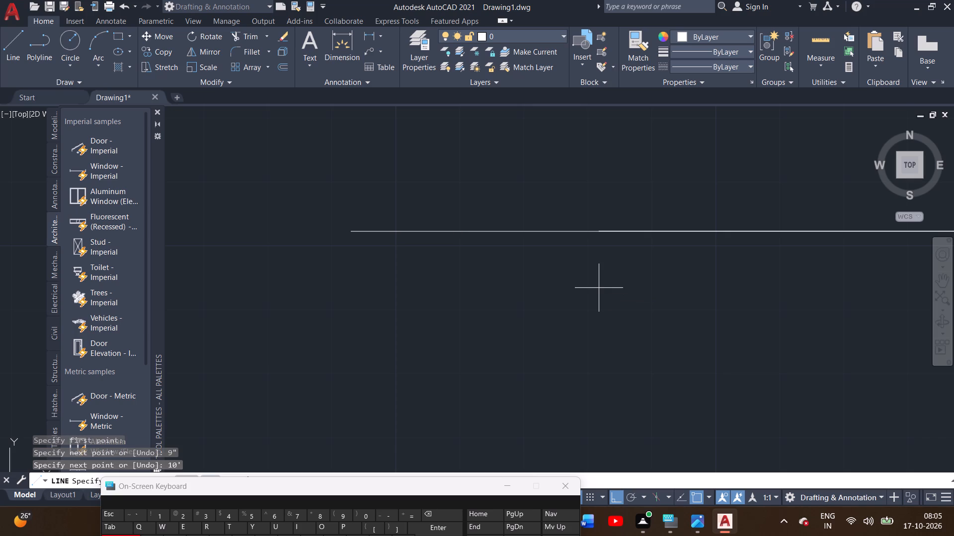
Add another 9" horizontal segment at the east end of the 10' segment.
{"action": "scroll", "coordinate": [727, 381], "scroll_direction": "down", "scroll_amount": 1}
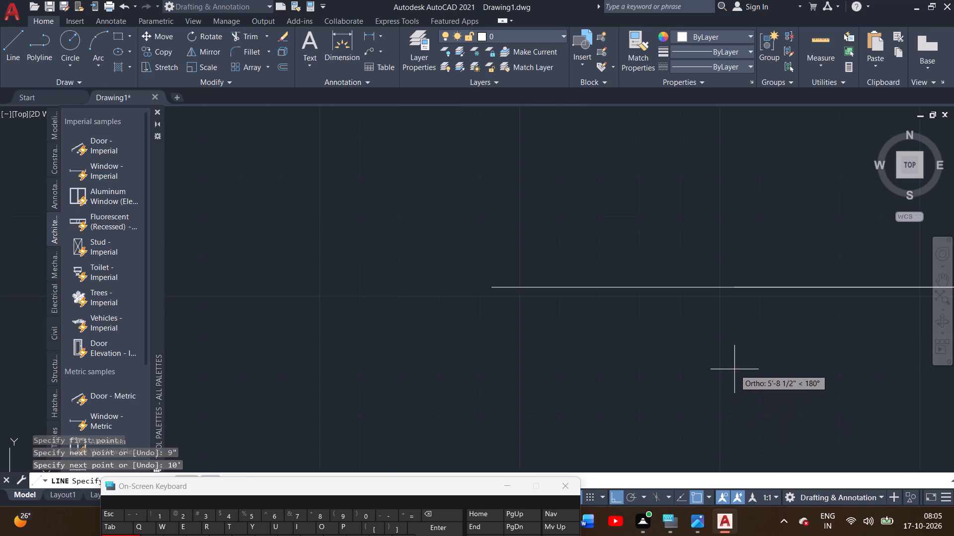
{"action": "middle_click_drag", "start_coordinate": [732, 369], "coordinate": [462, 386]}
{"action": "scroll", "coordinate": [462, 386], "scroll_direction": "down", "scroll_amount": 2}
{"action": "scroll", "coordinate": [595, 360], "scroll_direction": "up", "scroll_amount": 2}
{"action": "scroll", "coordinate": [595, 364], "scroll_direction": "down", "scroll_amount": 1}
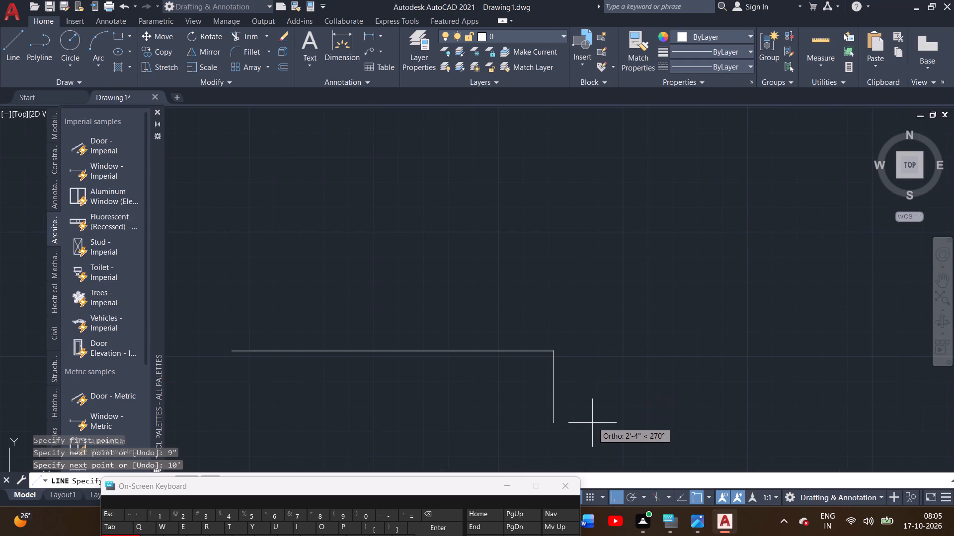
{"action": "middle_click_drag", "start_coordinate": [593, 423], "coordinate": [623, 392]}
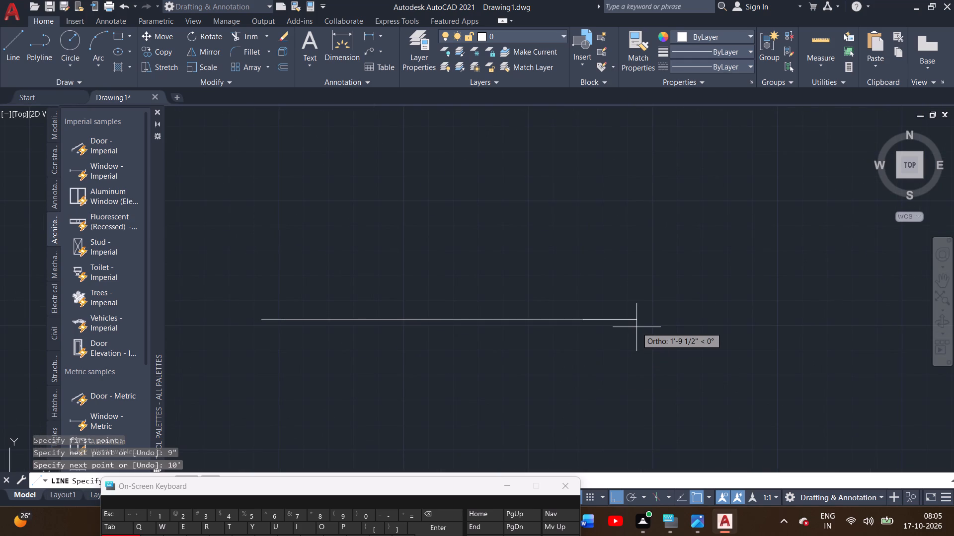
{"action": "key", "text": "9"}
{"action": "key", "text": "shift+quotedbl"}
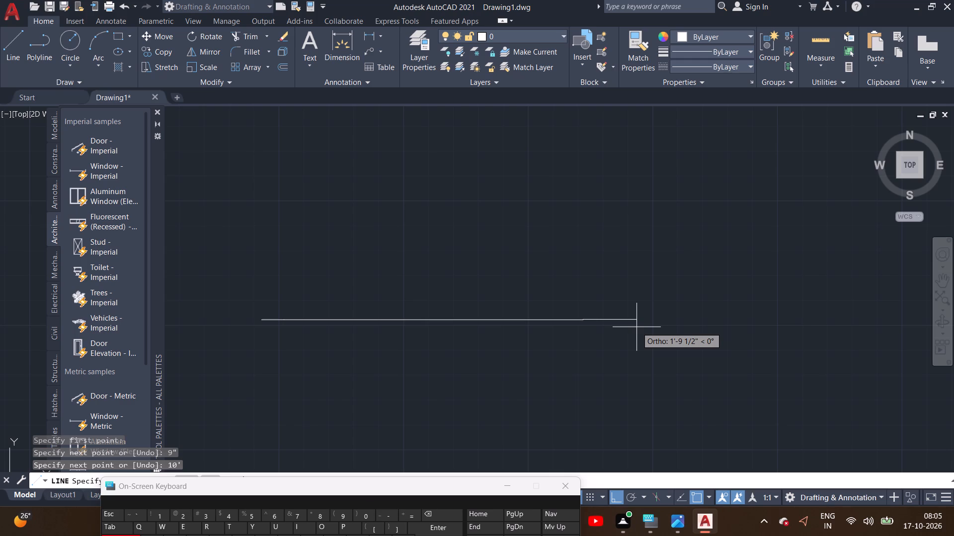
{"action": "key", "text": "Return"}
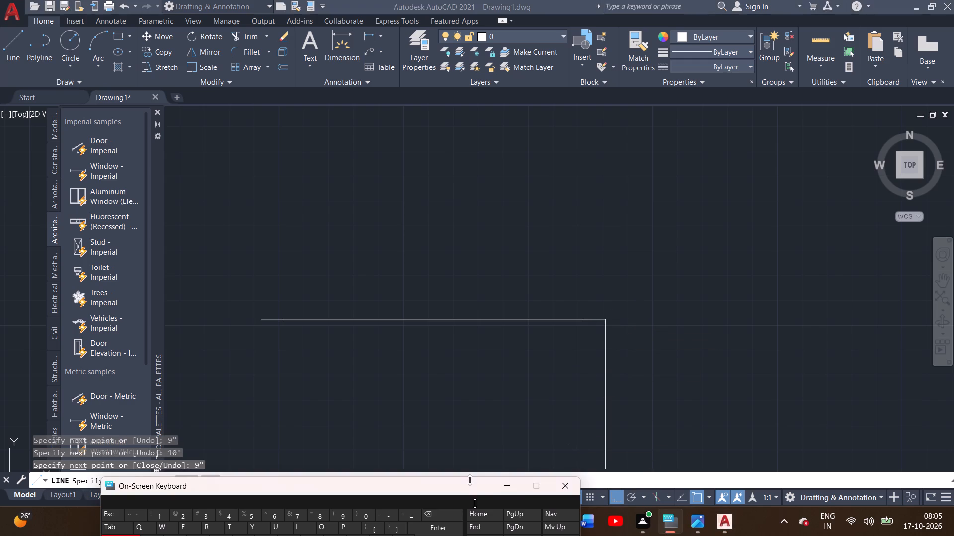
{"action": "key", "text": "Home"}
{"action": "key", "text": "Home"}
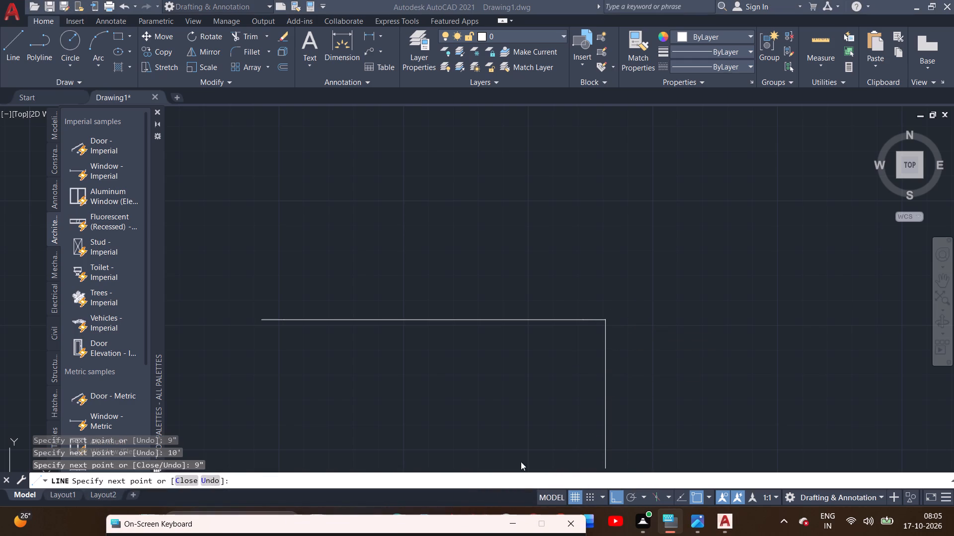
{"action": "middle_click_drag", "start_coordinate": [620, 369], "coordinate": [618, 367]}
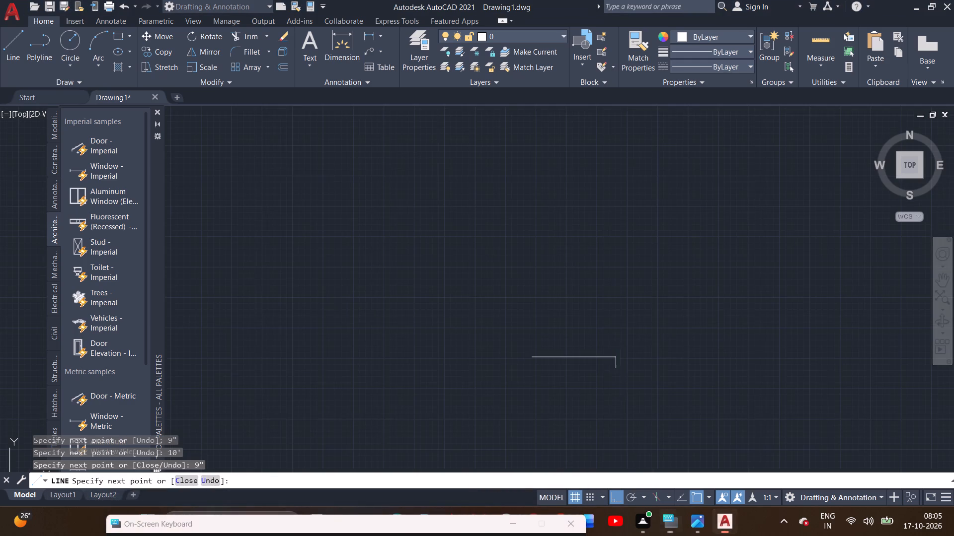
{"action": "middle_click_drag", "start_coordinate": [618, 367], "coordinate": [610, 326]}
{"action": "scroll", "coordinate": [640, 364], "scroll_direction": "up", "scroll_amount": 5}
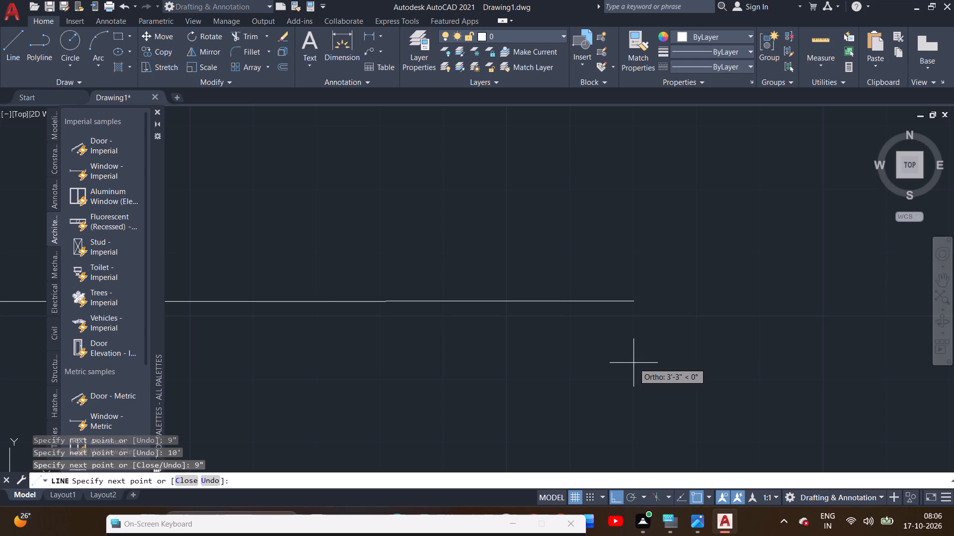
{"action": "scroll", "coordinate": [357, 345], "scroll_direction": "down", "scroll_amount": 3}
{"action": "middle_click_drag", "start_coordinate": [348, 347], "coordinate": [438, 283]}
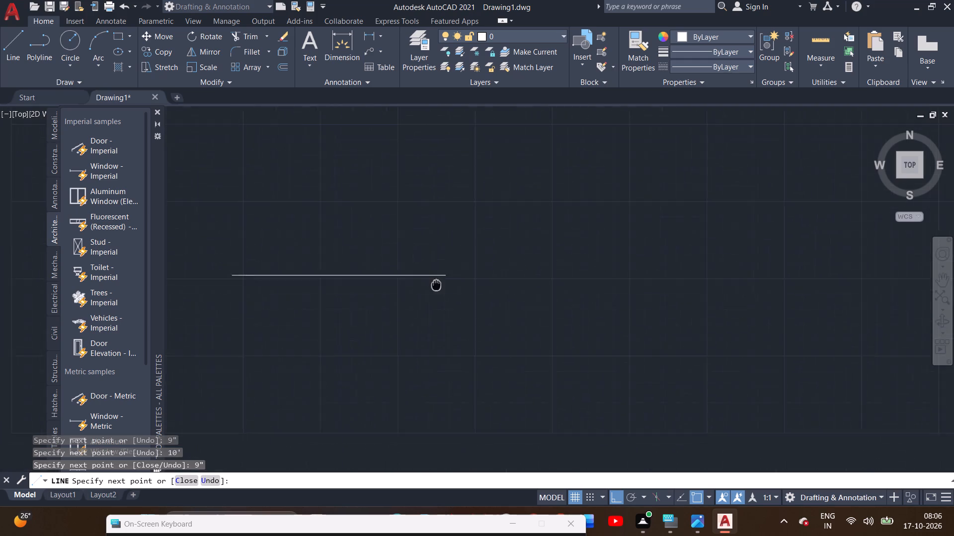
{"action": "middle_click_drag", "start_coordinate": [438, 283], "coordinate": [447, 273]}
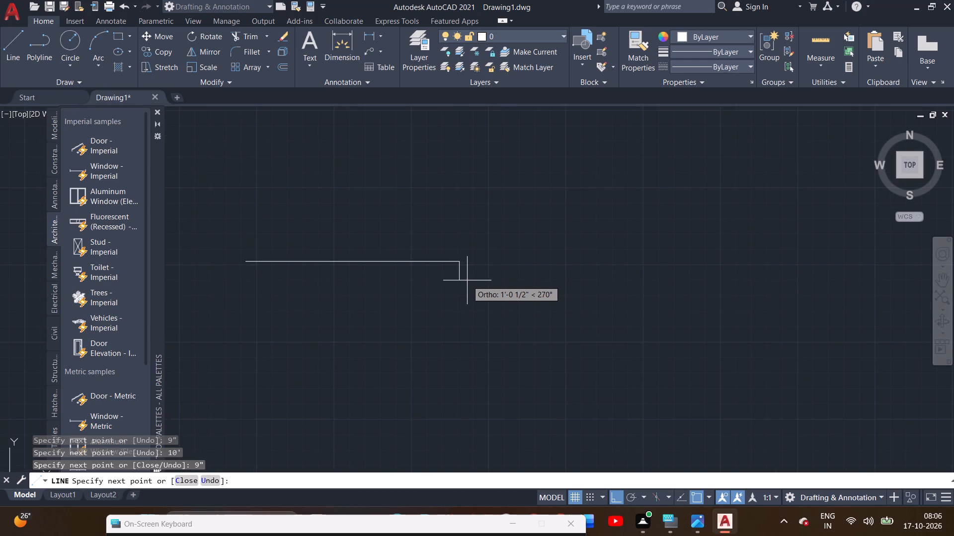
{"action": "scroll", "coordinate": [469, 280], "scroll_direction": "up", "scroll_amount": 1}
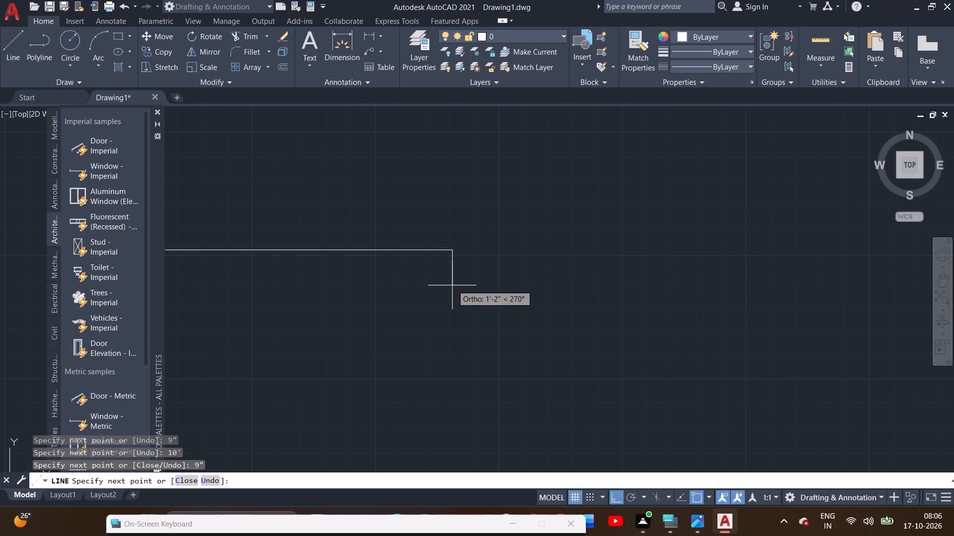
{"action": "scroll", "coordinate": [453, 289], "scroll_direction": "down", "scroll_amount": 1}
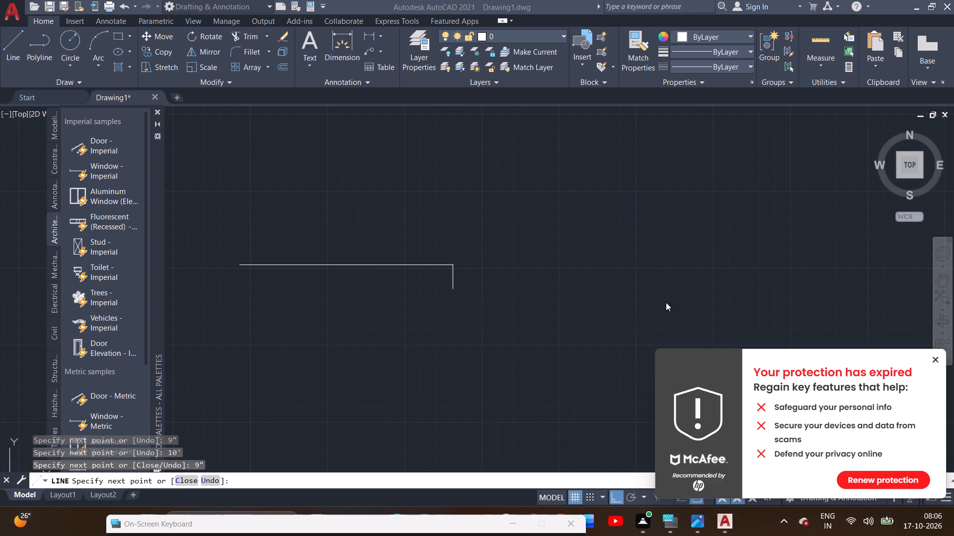
Dismiss the McAfee protection notification covering the drawing.
{"action": "left_click", "coordinate": [933, 353]}
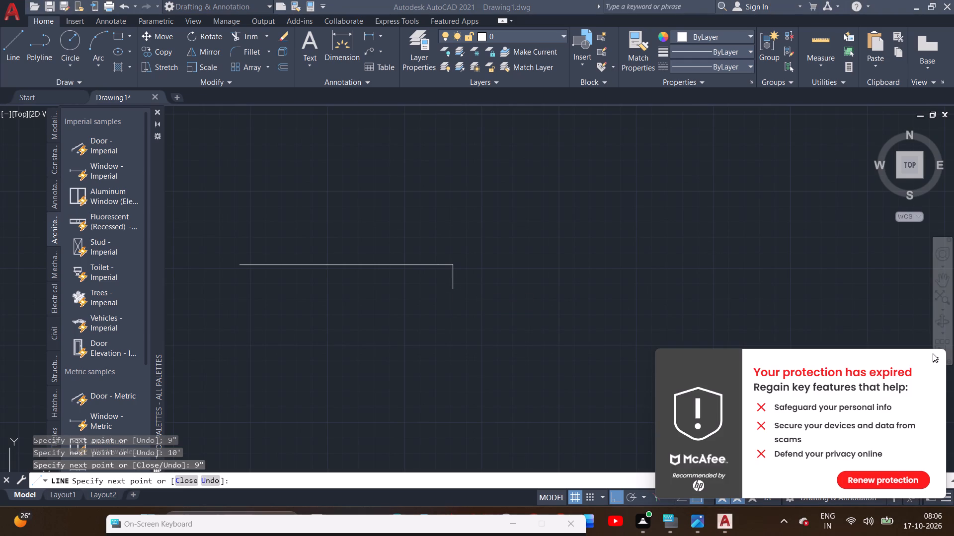
{"action": "left_click", "coordinate": [933, 356]}
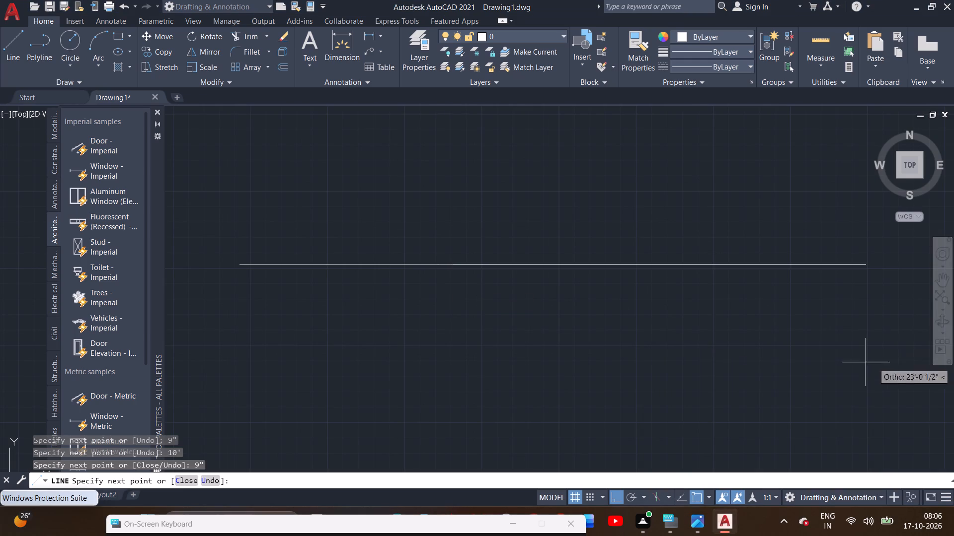
Draw a 9' vertical segment south from the east end of the top wall line.
{"action": "scroll", "coordinate": [462, 340], "scroll_direction": "up", "scroll_amount": 1}
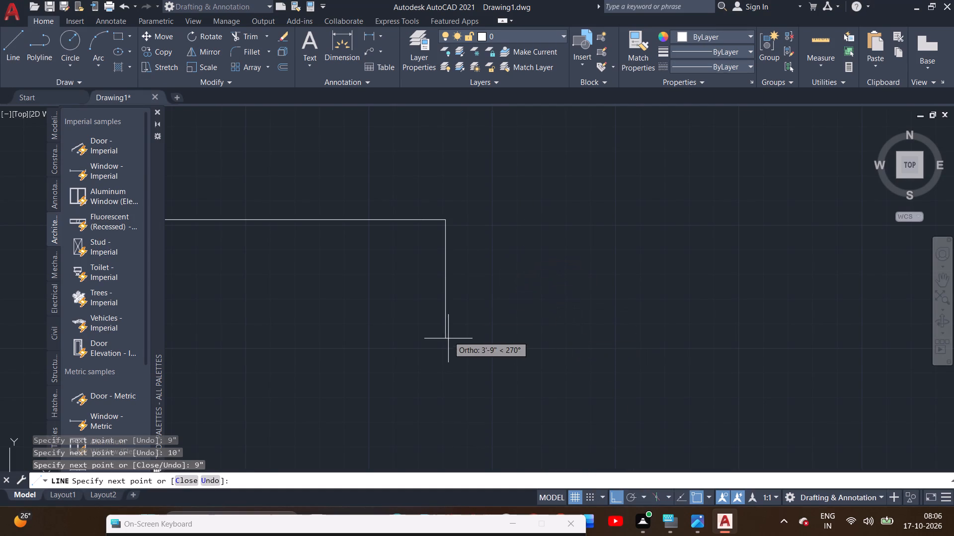
{"action": "scroll", "coordinate": [443, 320], "scroll_direction": "down", "scroll_amount": 1}
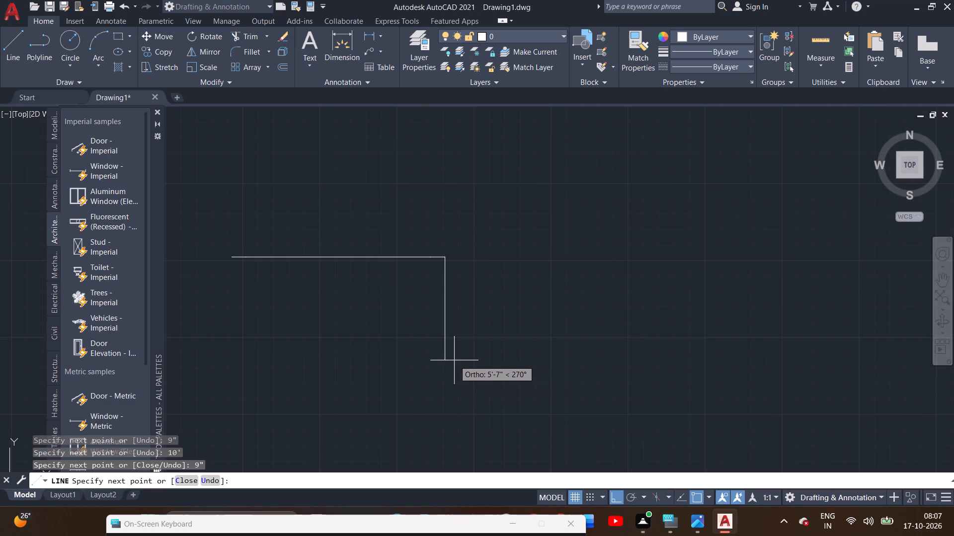
{"action": "key", "text": "9"}
{"action": "key", "text": "apostrophe"}
{"action": "key", "text": "Return"}
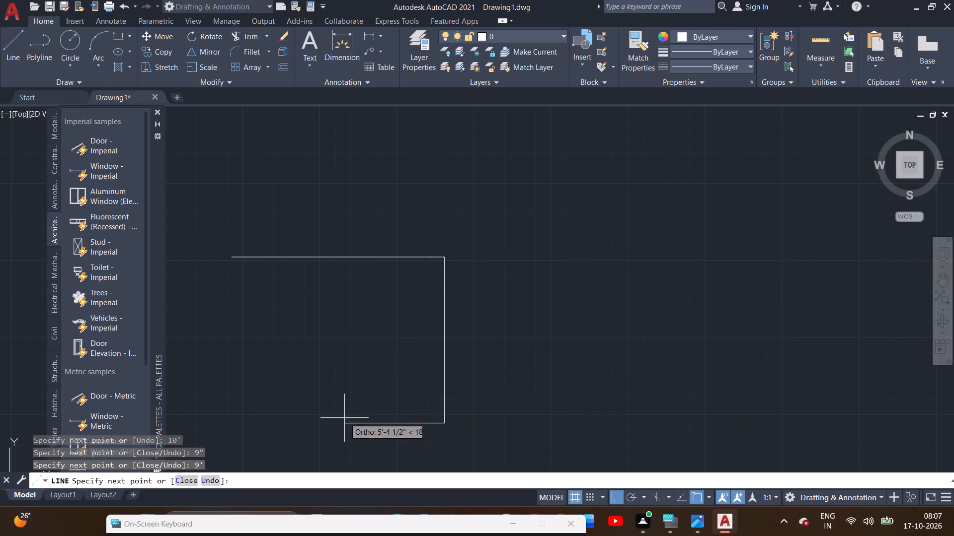
Add a 9" horizontal segment west from the bottom end of the 9' vertical line.
{"action": "scroll", "coordinate": [344, 418], "scroll_direction": "down", "scroll_amount": 2}
{"action": "scroll", "coordinate": [364, 419], "scroll_direction": "up", "scroll_amount": 1}
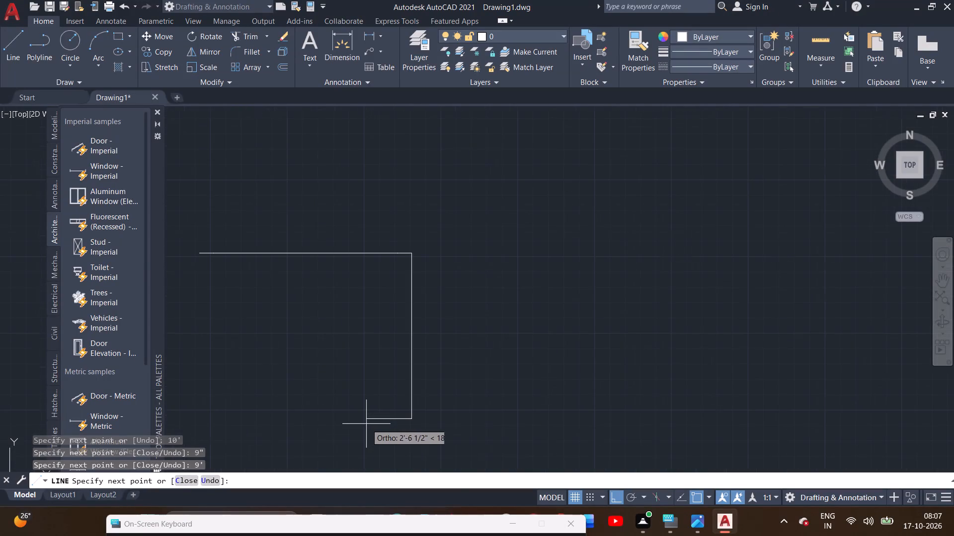
{"action": "scroll", "coordinate": [366, 424], "scroll_direction": "up", "scroll_amount": 1}
{"action": "key", "text": "9"}
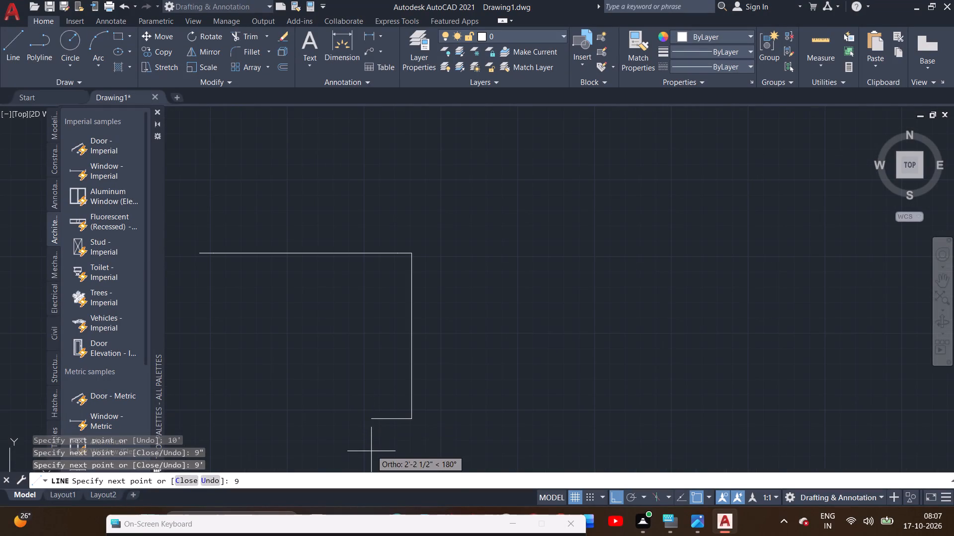
{"action": "key", "text": "shift+quotedbl"}
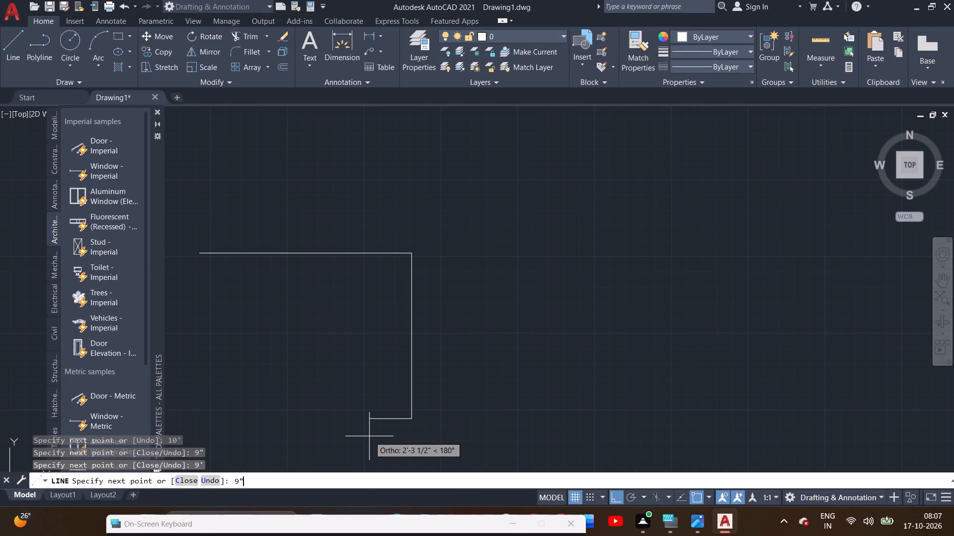
{"action": "key", "text": "Return"}
Draw the east wall's inner line north to the top wall line and end the Line command.
{"action": "scroll", "coordinate": [383, 306], "scroll_direction": "up", "scroll_amount": 1}
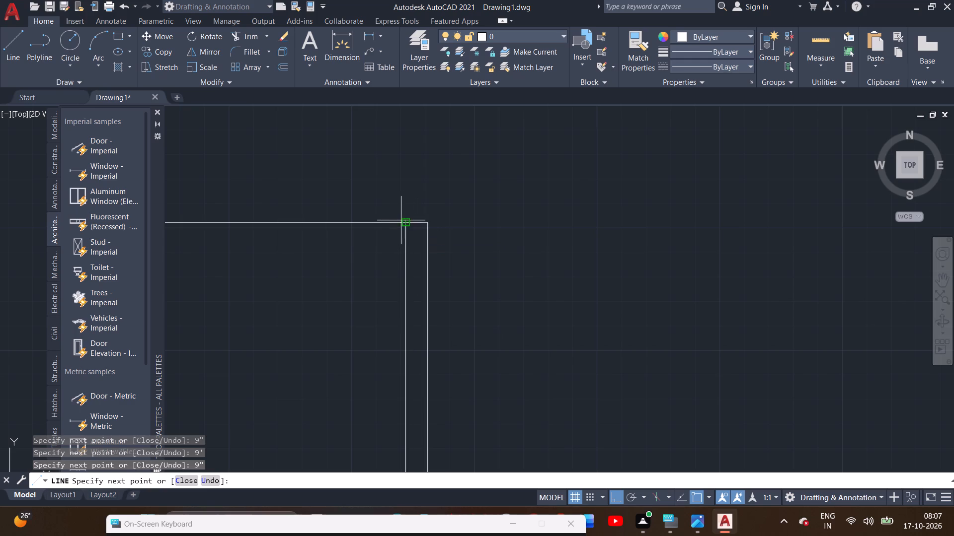
{"action": "left_click", "coordinate": [403, 225]}
{"action": "right_click", "coordinate": [347, 244]}
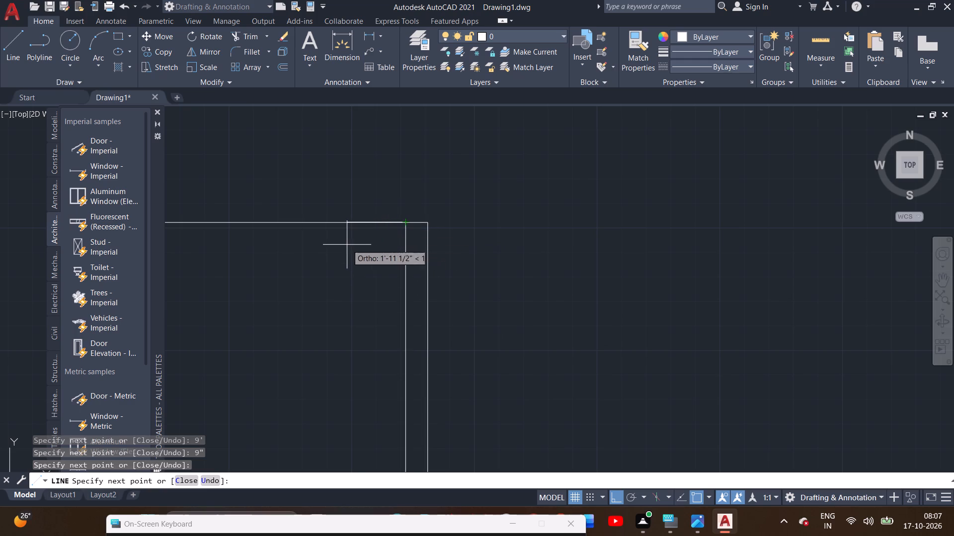
{"action": "left_click", "coordinate": [365, 252]}
{"action": "scroll", "coordinate": [331, 290], "scroll_direction": "down", "scroll_amount": 2}
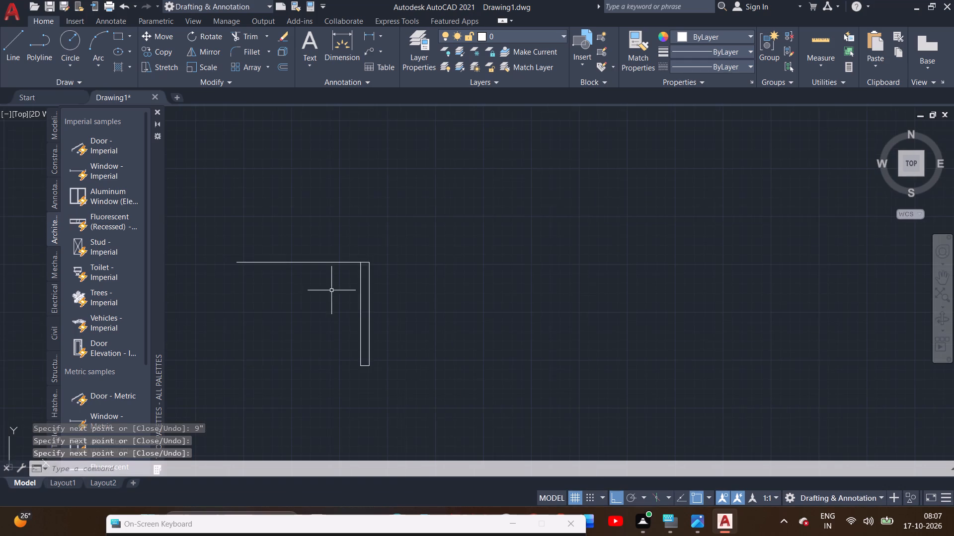
Draw the west wall's outer line south from the west end of the top wall line as consecutive 9" and 9' segments.
{"action": "middle_click_drag", "start_coordinate": [331, 290], "coordinate": [410, 257]}
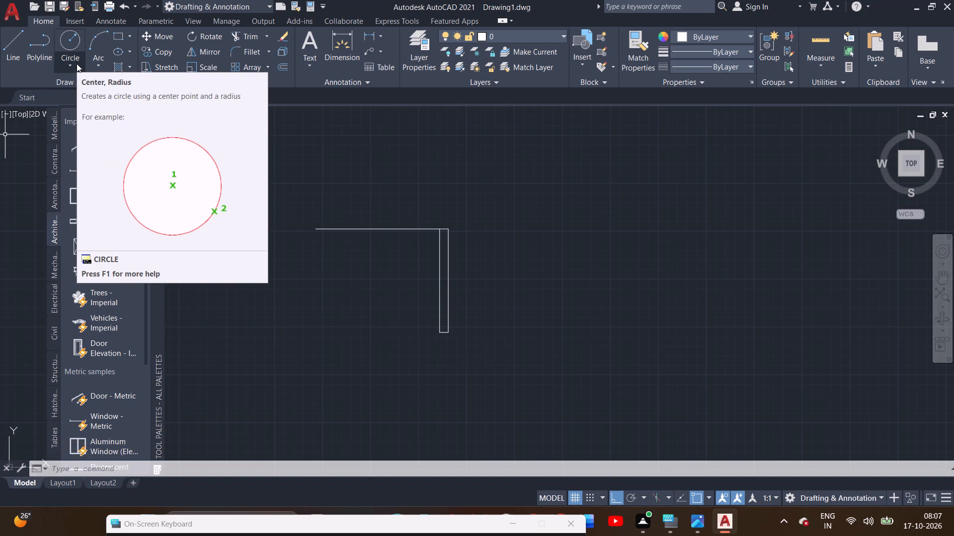
{"action": "middle_click_drag", "start_coordinate": [344, 167], "coordinate": [317, 115]}
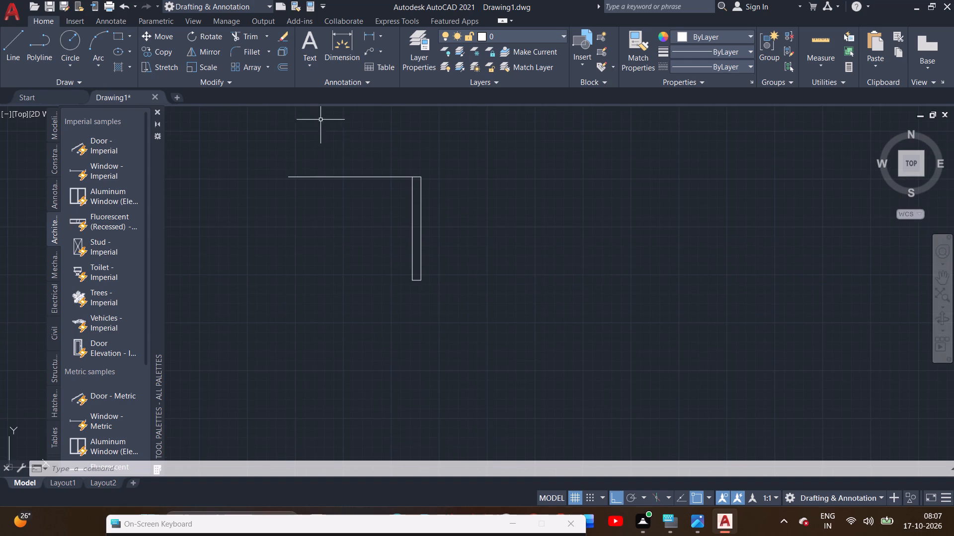
{"action": "left_click", "coordinate": [11, 56]}
{"action": "left_click", "coordinate": [288, 175]}
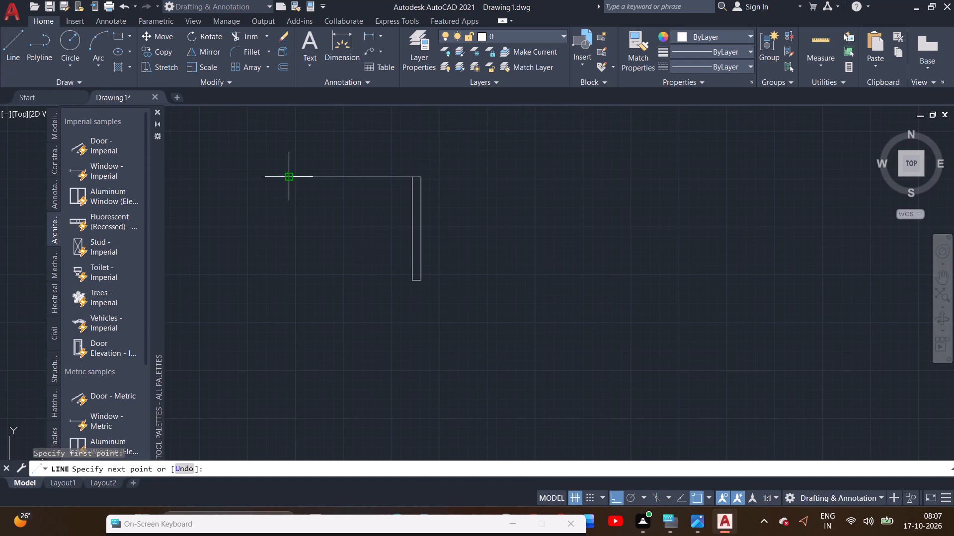
{"action": "middle_click_drag", "start_coordinate": [290, 305], "coordinate": [289, 243]}
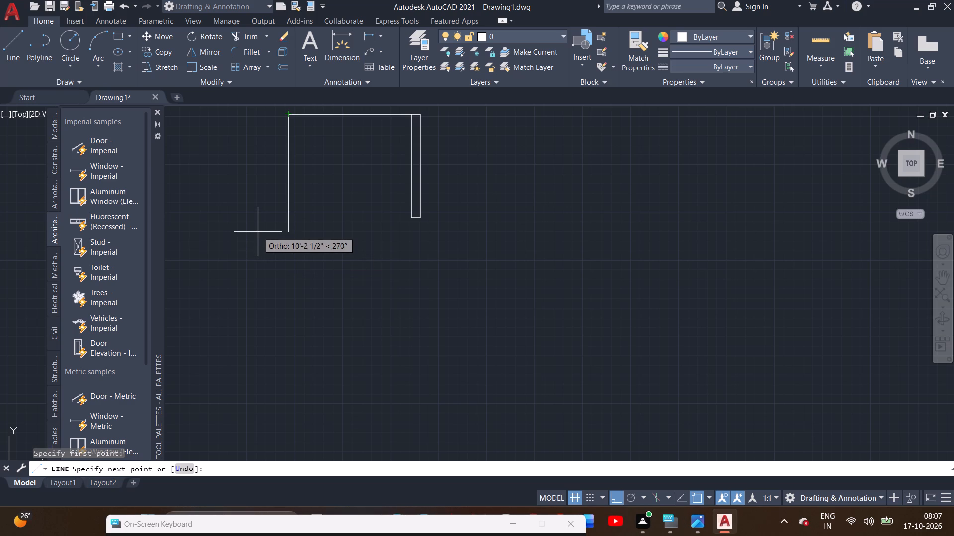
{"action": "key", "text": "9"}
{"action": "key", "text": "shift+quotedbl"}
{"action": "key", "text": "Return"}
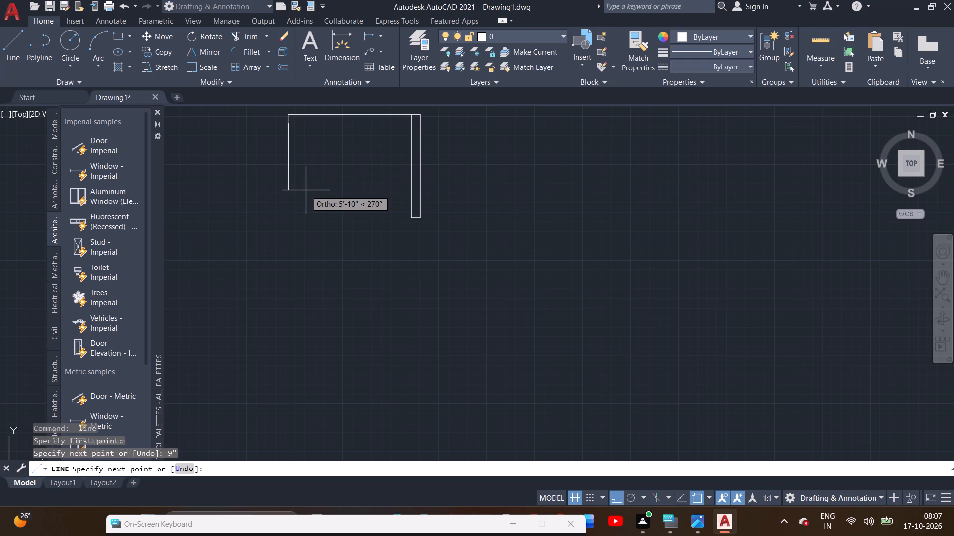
{"action": "key", "text": "9"}
{"action": "key", "text": "apostrophe"}
{"action": "key", "text": "Return"}
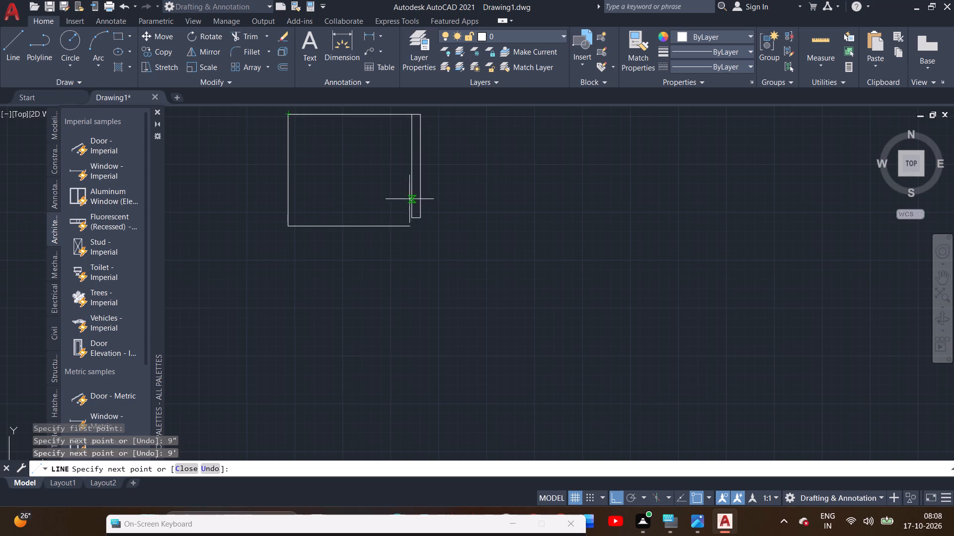
Draw the bottom wall's outer line east until it aligns with the east wall's outer face.
{"action": "scroll", "coordinate": [358, 236], "scroll_direction": "up", "scroll_amount": 1}
{"action": "scroll", "coordinate": [334, 243], "scroll_direction": "down", "scroll_amount": 1}
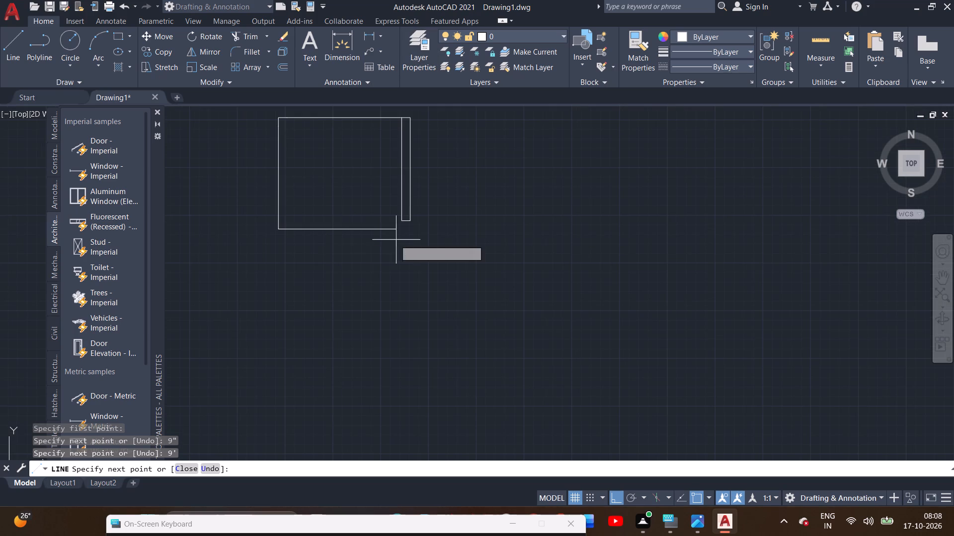
{"action": "scroll", "coordinate": [418, 232], "scroll_direction": "up", "scroll_amount": 1}
{"action": "scroll", "coordinate": [311, 226], "scroll_direction": "down", "scroll_amount": 1}
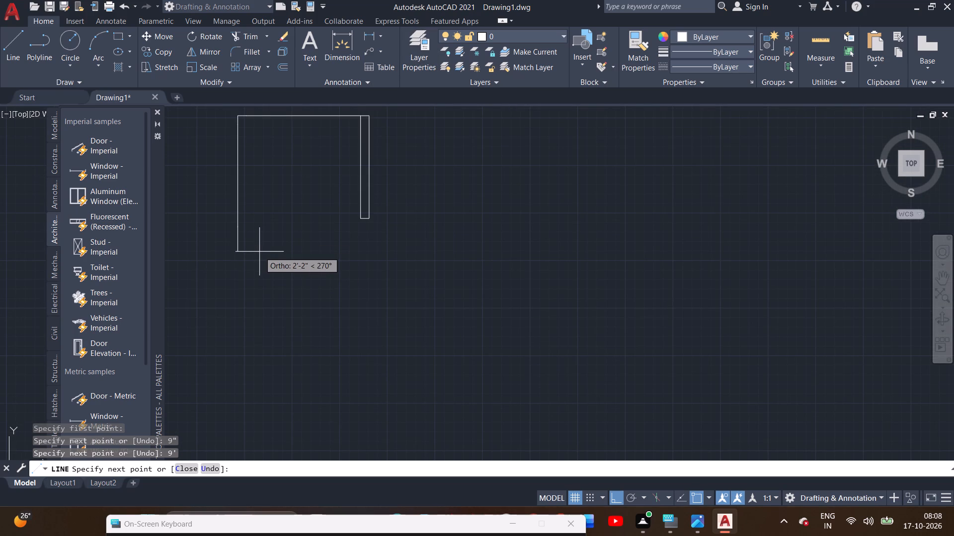
{"action": "scroll", "coordinate": [287, 234], "scroll_direction": "up", "scroll_amount": 1}
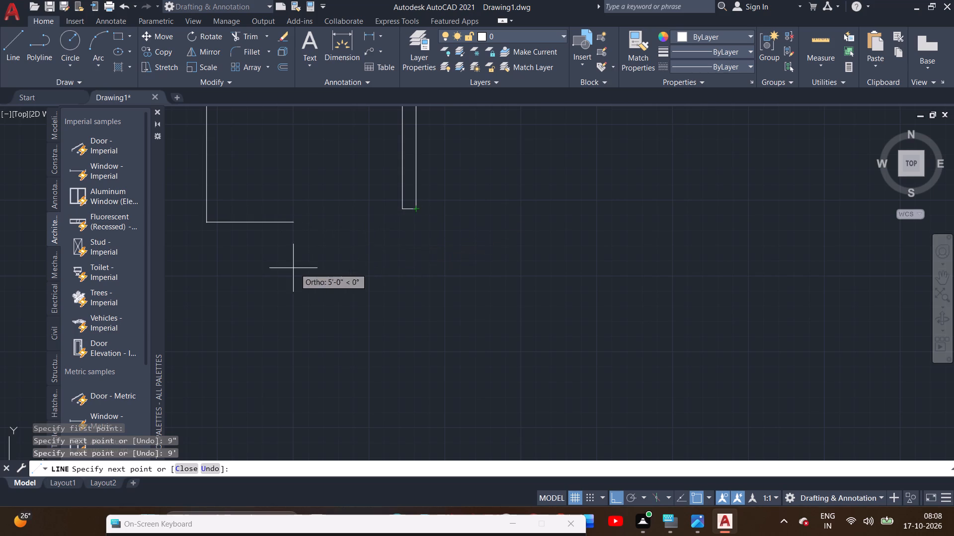
{"action": "scroll", "coordinate": [234, 277], "scroll_direction": "down", "scroll_amount": 1}
{"action": "middle_click_drag", "start_coordinate": [234, 277], "coordinate": [302, 274]}
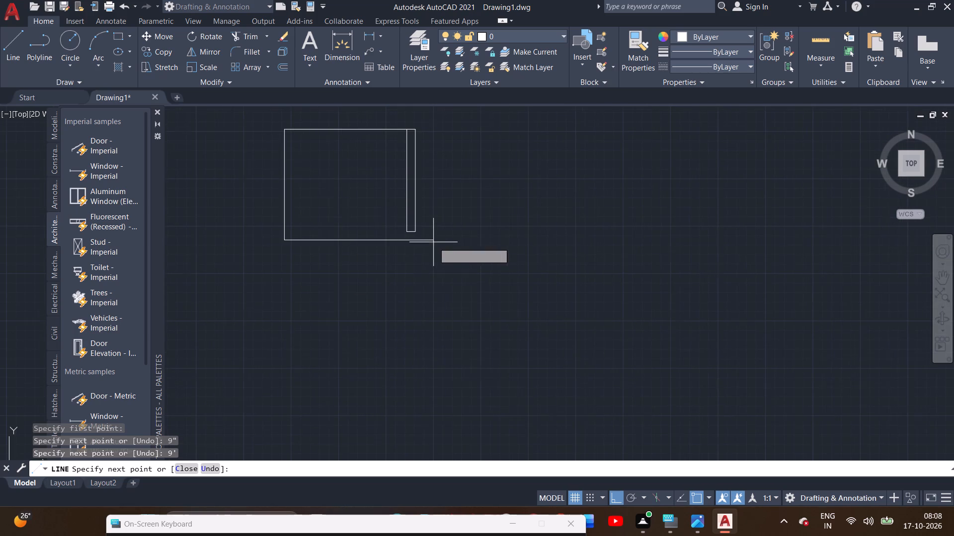
{"action": "scroll", "coordinate": [433, 240], "scroll_direction": "up", "scroll_amount": 2}
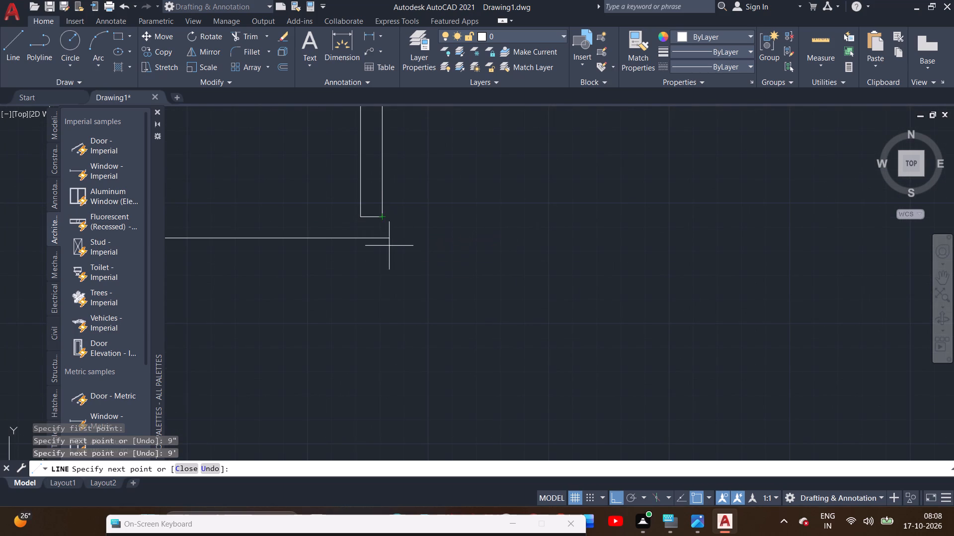
{"action": "scroll", "coordinate": [355, 306], "scroll_direction": "down", "scroll_amount": 2}
{"action": "middle_click_drag", "start_coordinate": [266, 339], "coordinate": [337, 331]}
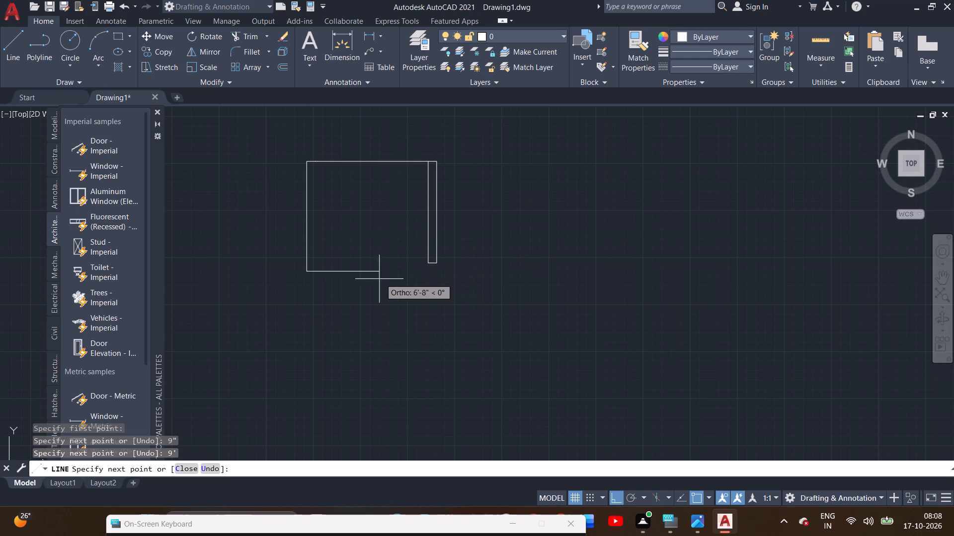
{"action": "scroll", "coordinate": [331, 278], "scroll_direction": "up", "scroll_amount": 1}
{"action": "scroll", "coordinate": [331, 278], "scroll_direction": "down", "scroll_amount": 1}
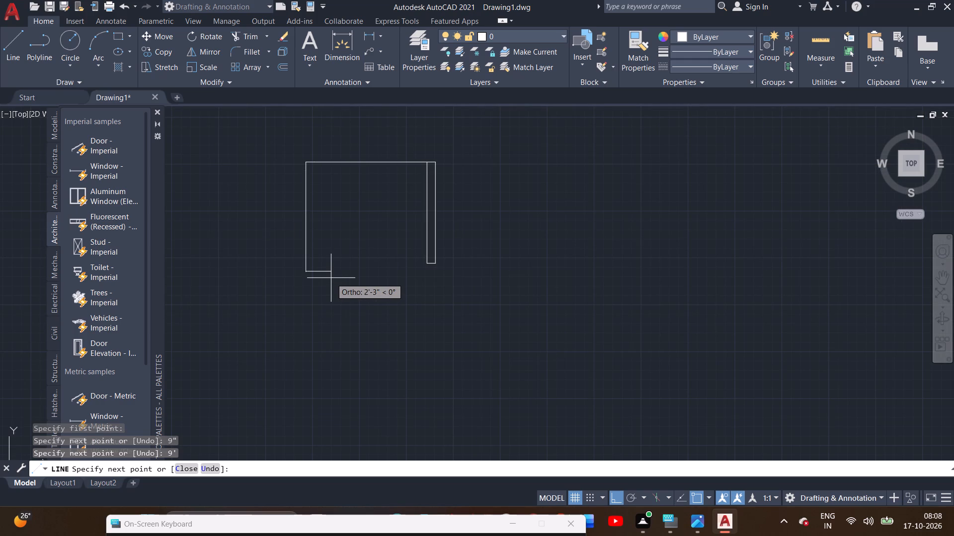
{"action": "middle_click_drag", "start_coordinate": [331, 277], "coordinate": [348, 303]}
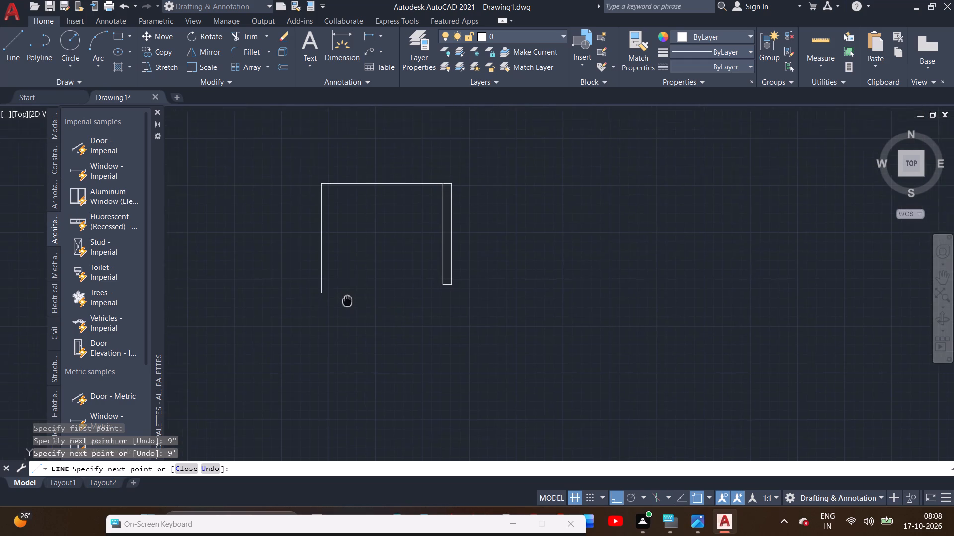
{"action": "middle_click_drag", "start_coordinate": [348, 303], "coordinate": [355, 318]}
{"action": "scroll", "coordinate": [390, 306], "scroll_direction": "up", "scroll_amount": 1}
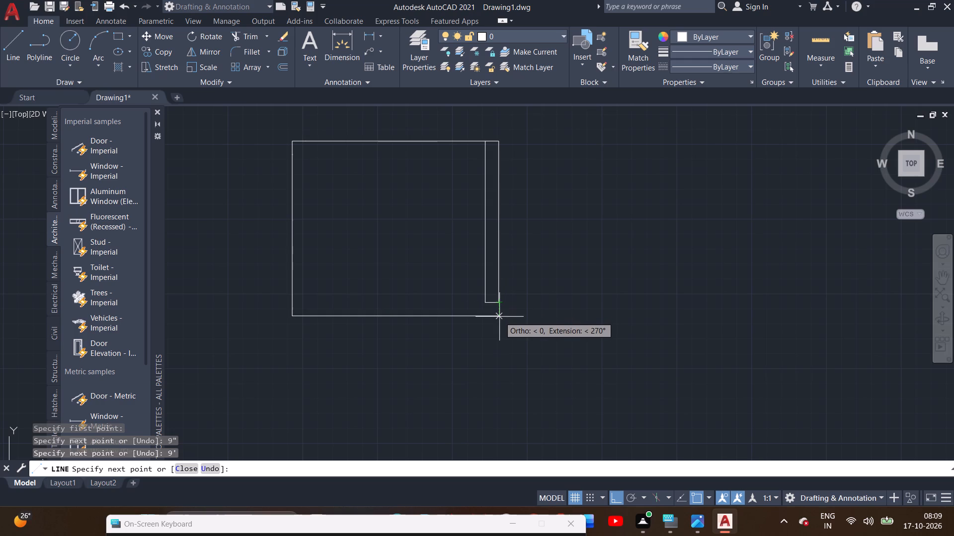
{"action": "left_click", "coordinate": [499, 317]}
Continue the line north to the east wall's outer bottom corner and west to the west wall, forming the bottom wall's inner face.
{"action": "left_click", "coordinate": [498, 302]}
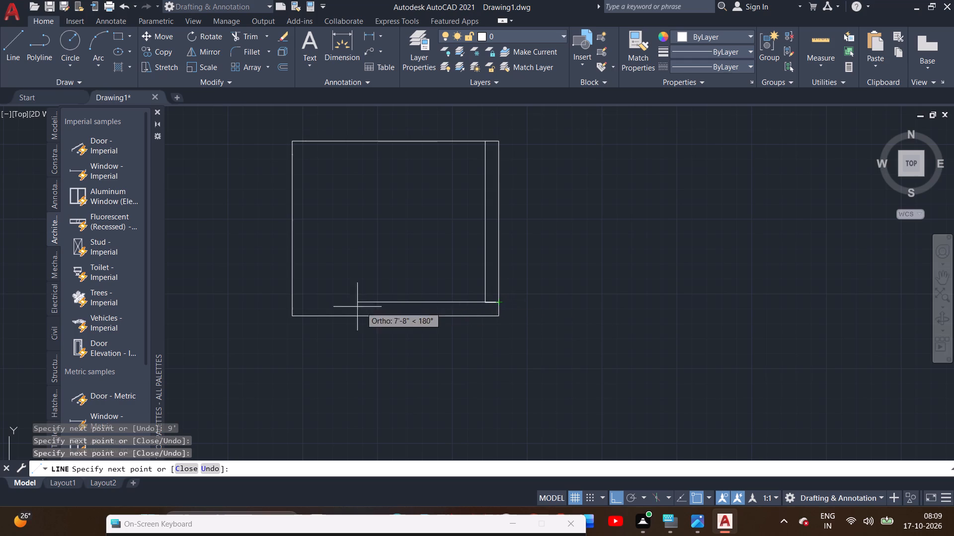
{"action": "left_click", "coordinate": [290, 306]}
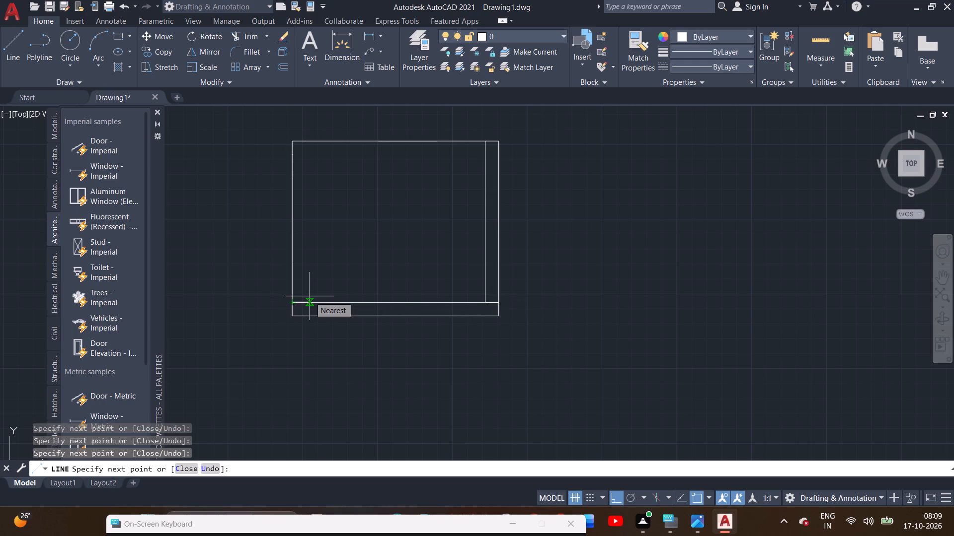
Add a 9" segment east from the west wall along the bottom inner line, and continue north to the top wall line.
{"action": "key", "text": "9"}
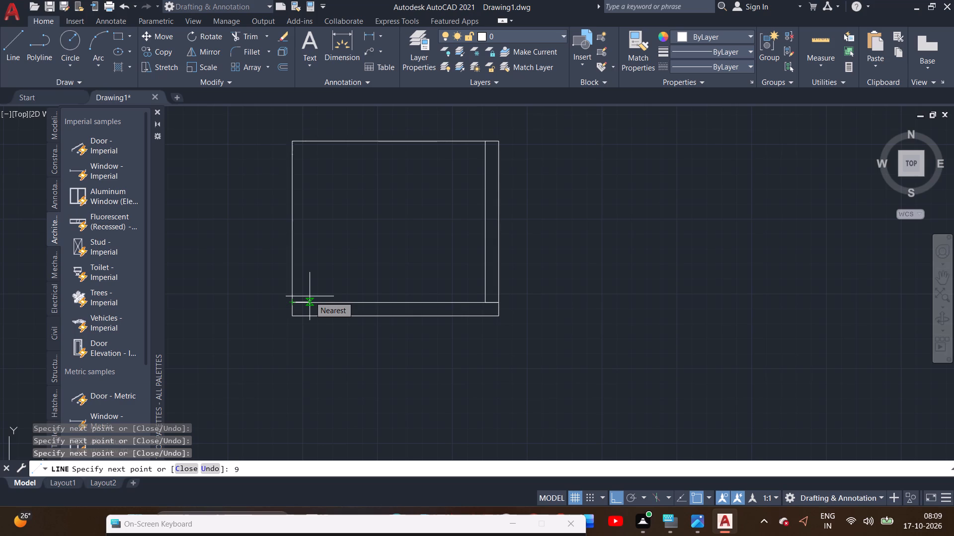
{"action": "type", "text": "}\\"}
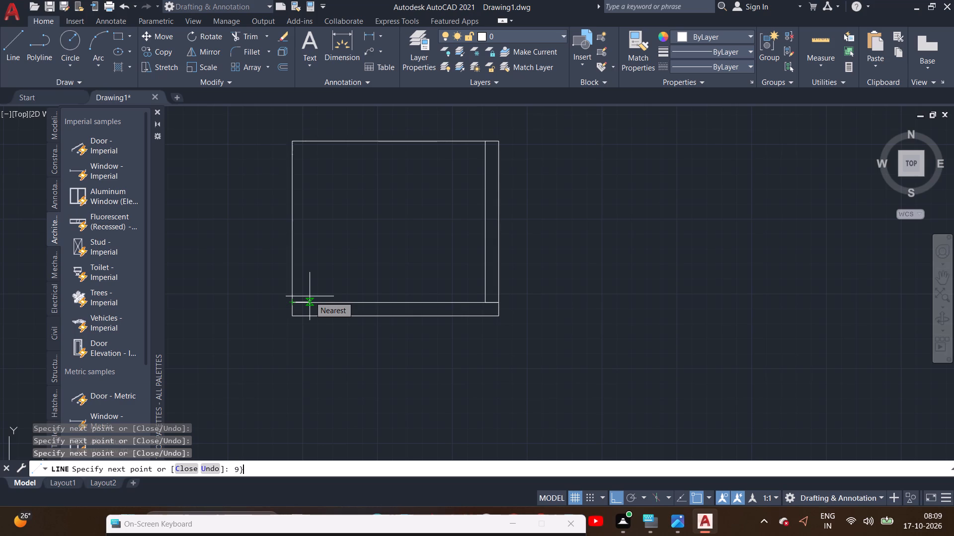
{"action": "key", "text": "BackSpace"}
{"action": "key", "text": "BackSpace"}
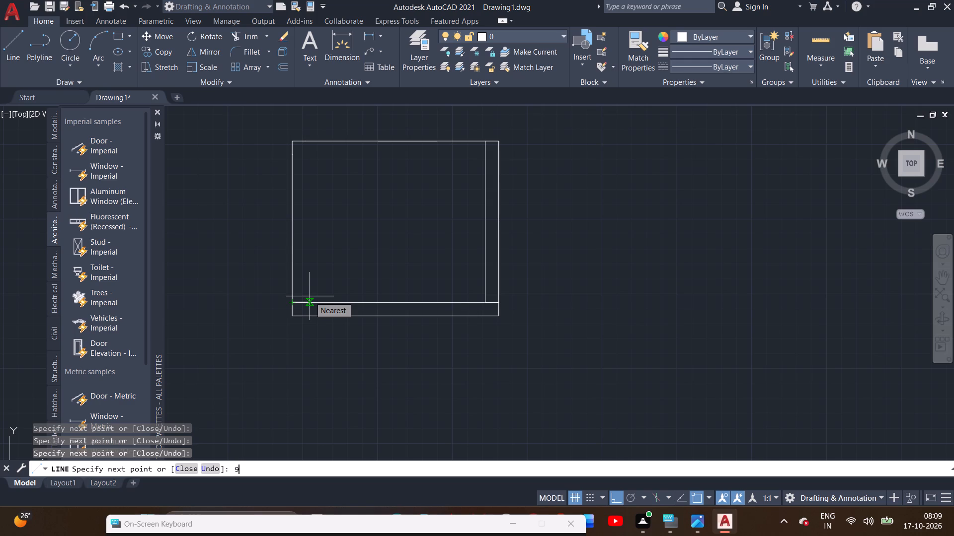
{"action": "key", "text": "shift+quotedbl"}
{"action": "key", "text": "Return"}
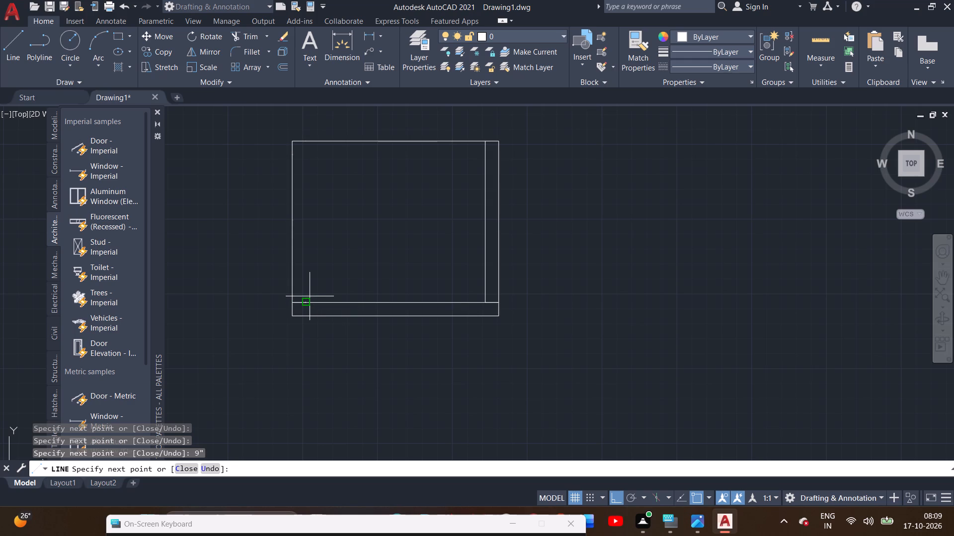
{"action": "scroll", "coordinate": [299, 139], "scroll_direction": "up", "scroll_amount": 2}
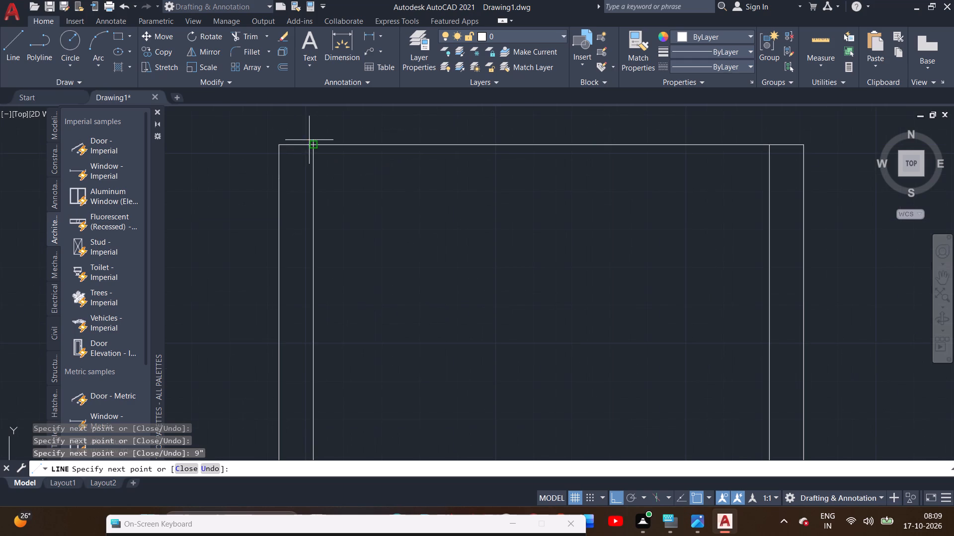
{"action": "left_click", "coordinate": [313, 144]}
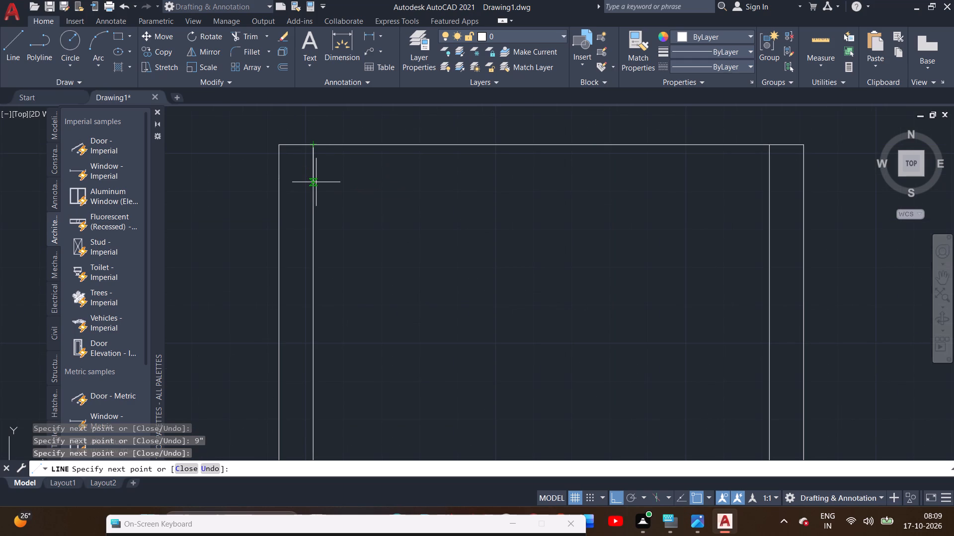
Add a 9" segment south from the top wall line along the west wall's inner line.
{"action": "scroll", "coordinate": [316, 182], "scroll_direction": "down", "scroll_amount": 1}
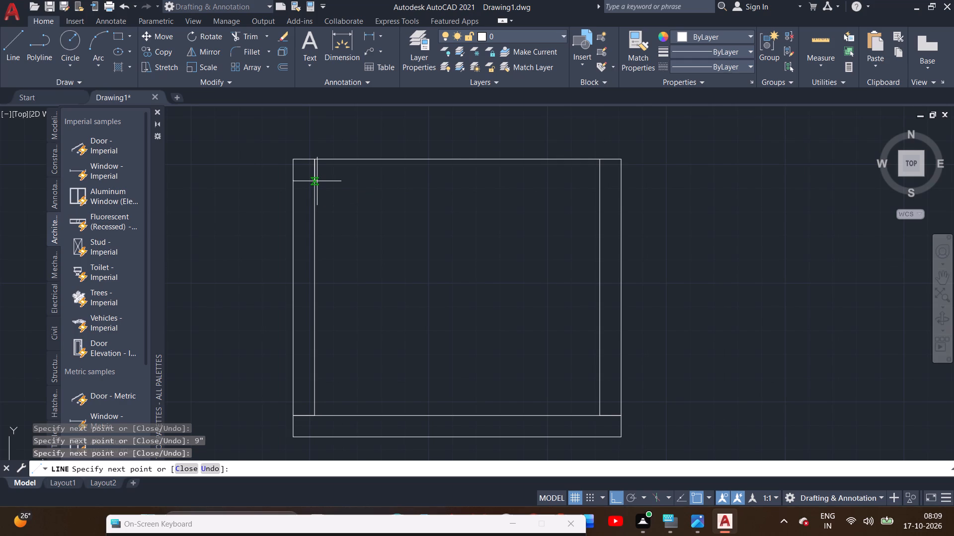
{"action": "key", "text": "9"}
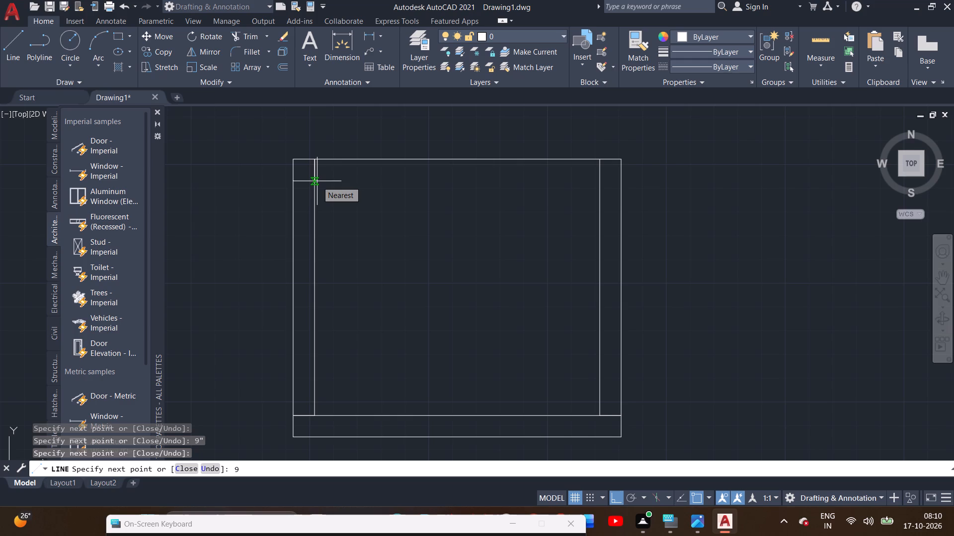
{"action": "key", "text": "shift+quotedbl"}
{"action": "key", "text": "Return"}
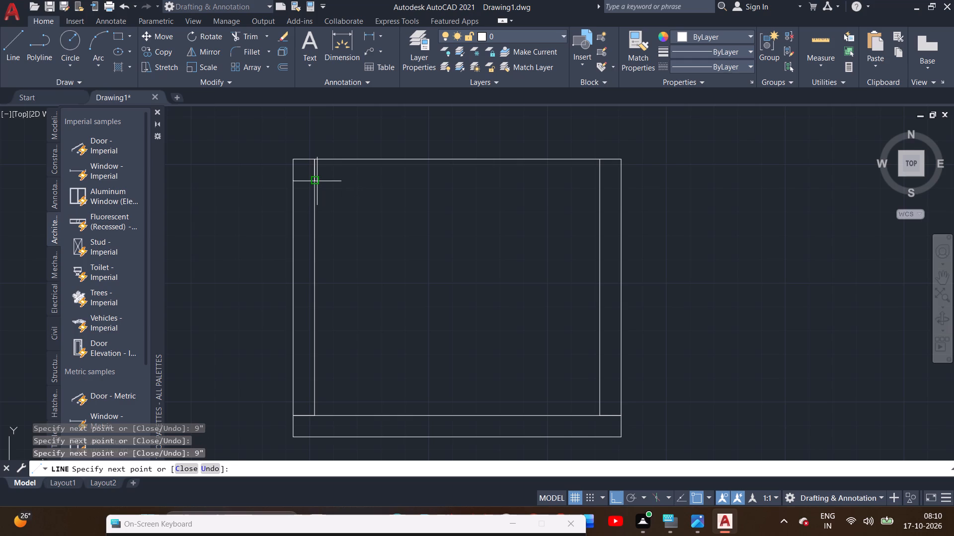
Draw the top wall's inner line east to the east wall's inner line and finish the line there.
{"action": "left_click", "coordinate": [599, 180]}
{"action": "right_click", "coordinate": [576, 181]}
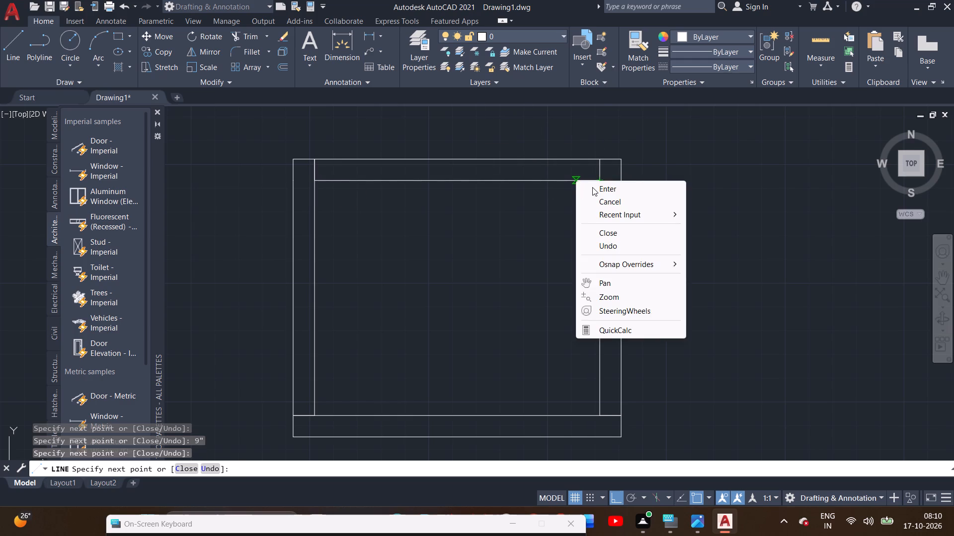
{"action": "left_click", "coordinate": [592, 187]}
Trim the west and east walls' inner line stubs that cross the top wall at the room's two upper corners.
{"action": "scroll", "coordinate": [535, 301], "scroll_direction": "down", "scroll_amount": 3}
{"action": "middle_click_drag", "start_coordinate": [532, 301], "coordinate": [475, 241]}
{"action": "scroll", "coordinate": [420, 212], "scroll_direction": "up", "scroll_amount": 3}
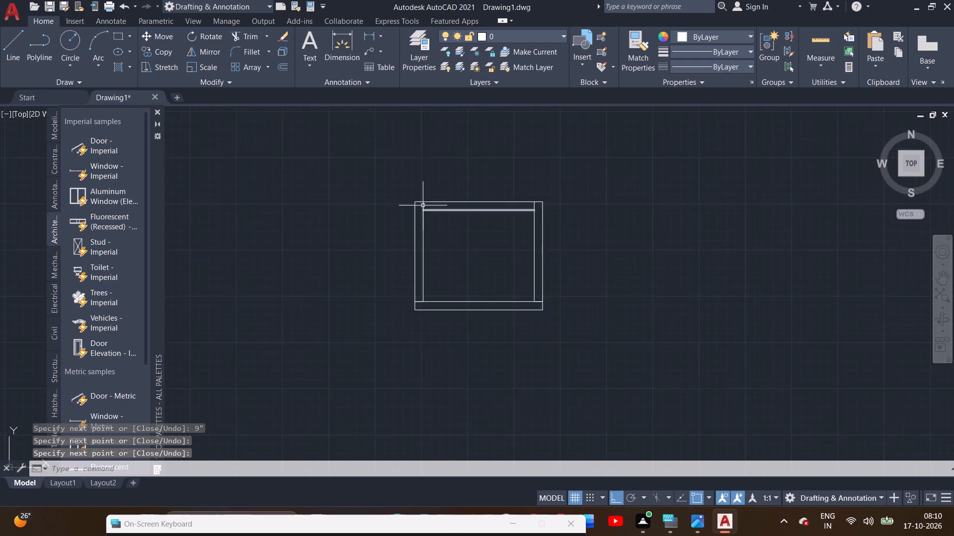
{"action": "scroll", "coordinate": [423, 205], "scroll_direction": "up", "scroll_amount": 3}
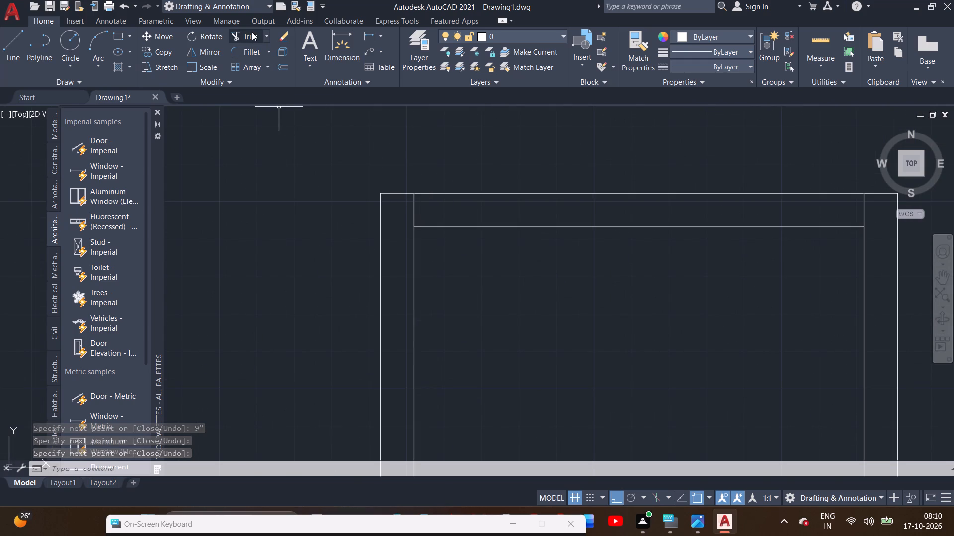
{"action": "left_click", "coordinate": [252, 32]}
{"action": "left_click", "coordinate": [412, 207]}
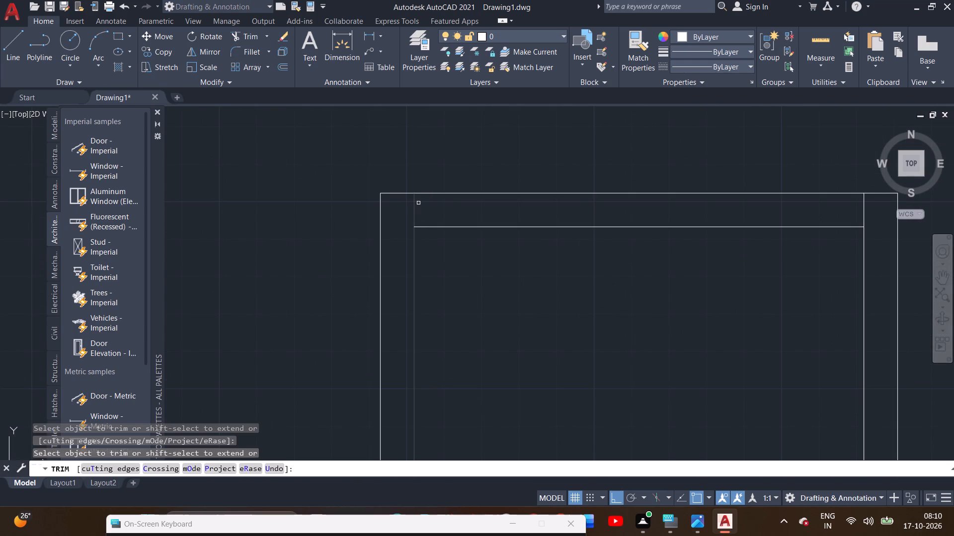
{"action": "left_click", "coordinate": [412, 202]}
{"action": "middle_click_drag", "start_coordinate": [488, 292], "coordinate": [255, 317]}
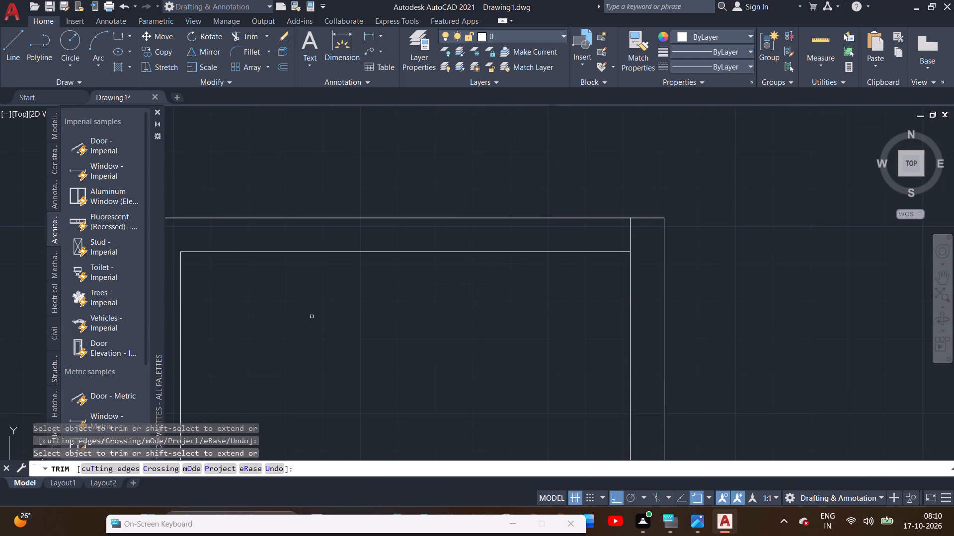
{"action": "scroll", "coordinate": [641, 232], "scroll_direction": "up", "scroll_amount": 2}
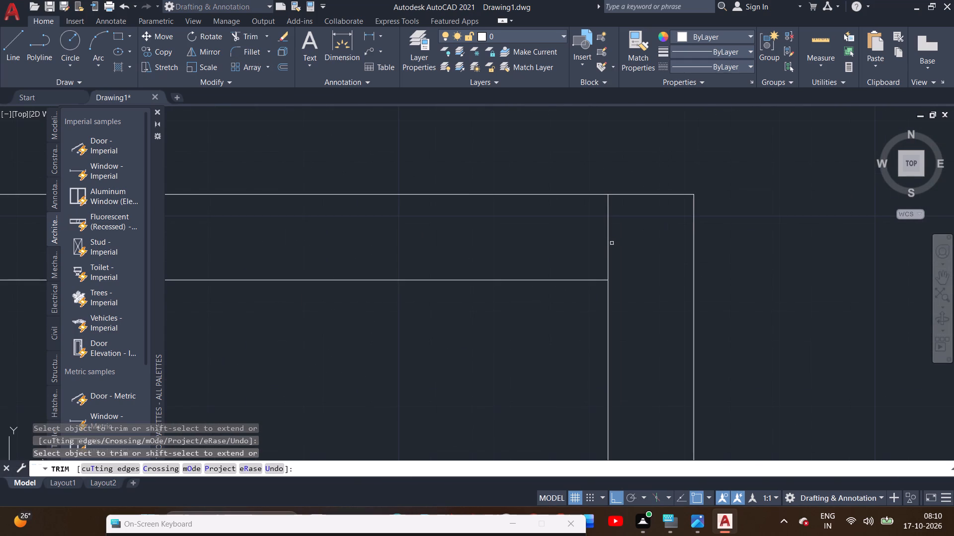
{"action": "left_click", "coordinate": [608, 240]}
From the room's upper east outer corner, draw a line about 9'-4" east and continue south to align with the bottom wall's outer line.
{"action": "scroll", "coordinate": [540, 370], "scroll_direction": "down", "scroll_amount": 1}
{"action": "middle_click_drag", "start_coordinate": [540, 370], "coordinate": [590, 290]}
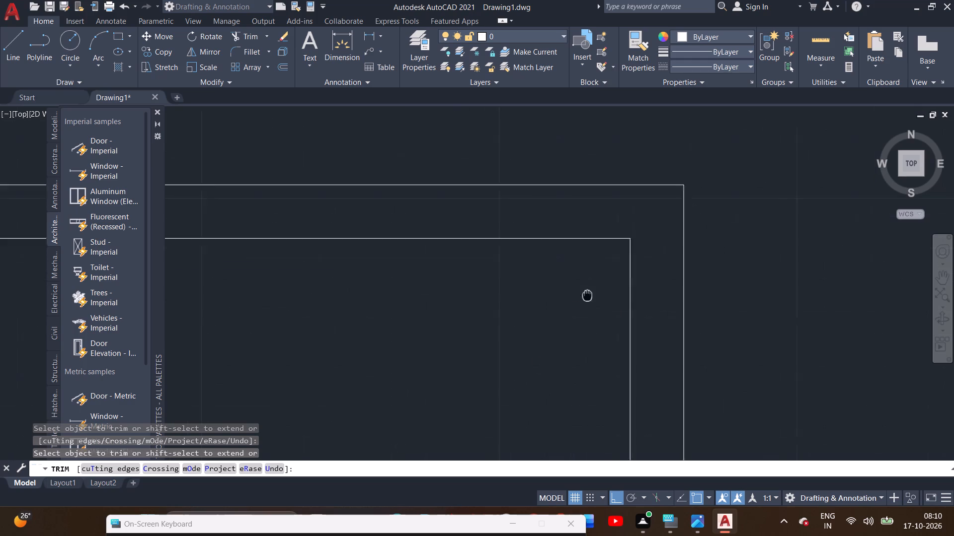
{"action": "middle_click_drag", "start_coordinate": [590, 290], "coordinate": [627, 248]}
{"action": "scroll", "coordinate": [586, 299], "scroll_direction": "down", "scroll_amount": 3}
{"action": "middle_click_drag", "start_coordinate": [549, 356], "coordinate": [549, 264]}
{"action": "scroll", "coordinate": [417, 350], "scroll_direction": "up", "scroll_amount": 2}
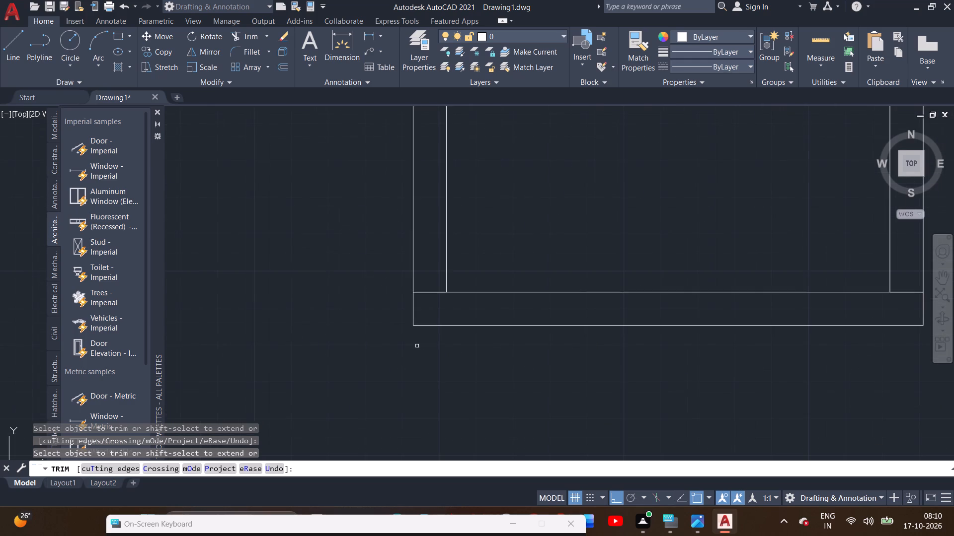
{"action": "middle_click_drag", "start_coordinate": [423, 372], "coordinate": [353, 335]}
{"action": "scroll", "coordinate": [275, 288], "scroll_direction": "down", "scroll_amount": 2}
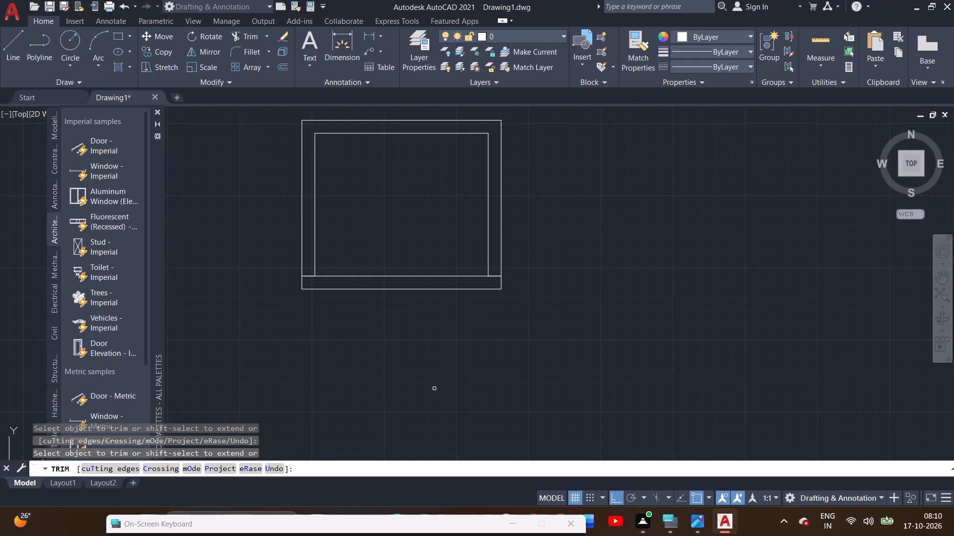
{"action": "middle_click_drag", "start_coordinate": [437, 386], "coordinate": [433, 432]}
{"action": "left_click", "coordinate": [12, 54]}
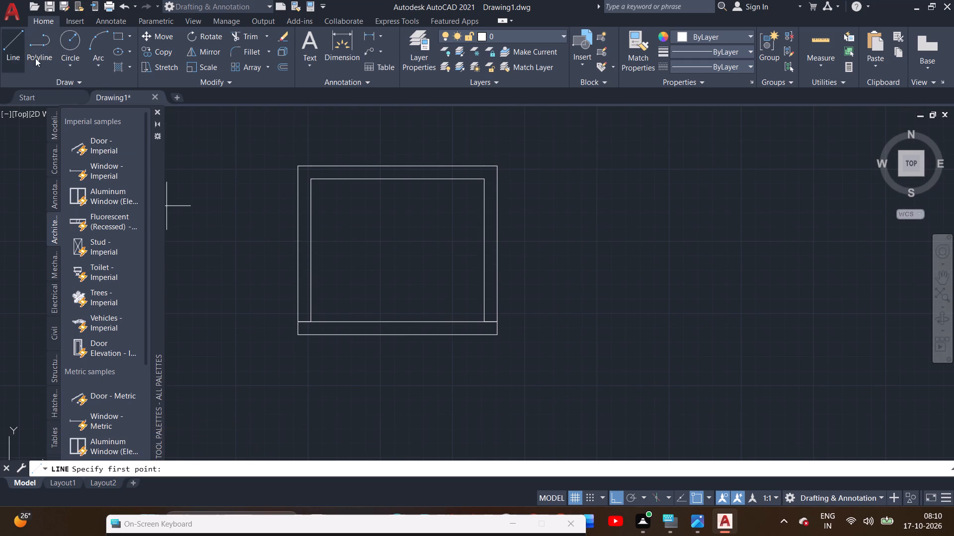
{"action": "middle_click_drag", "start_coordinate": [540, 154], "coordinate": [434, 154]}
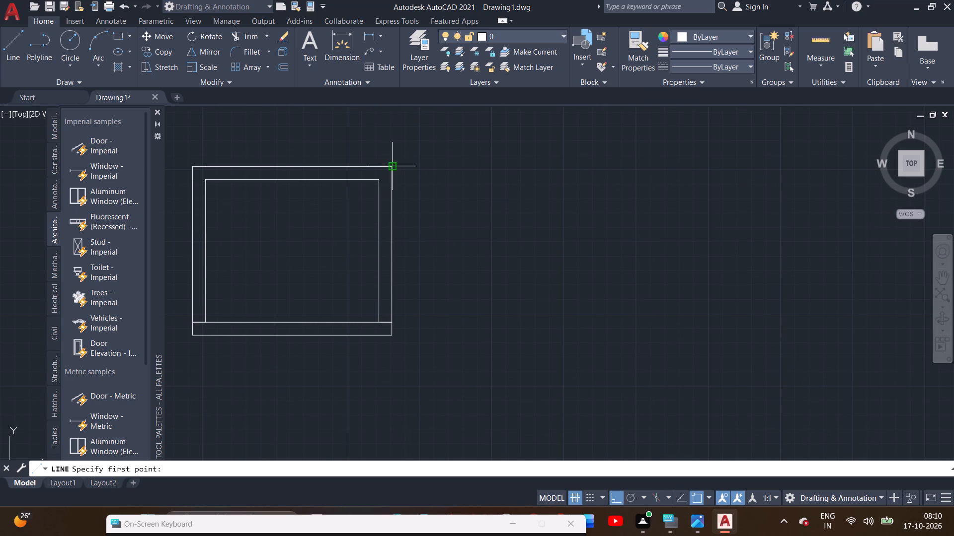
{"action": "left_click", "coordinate": [394, 163]}
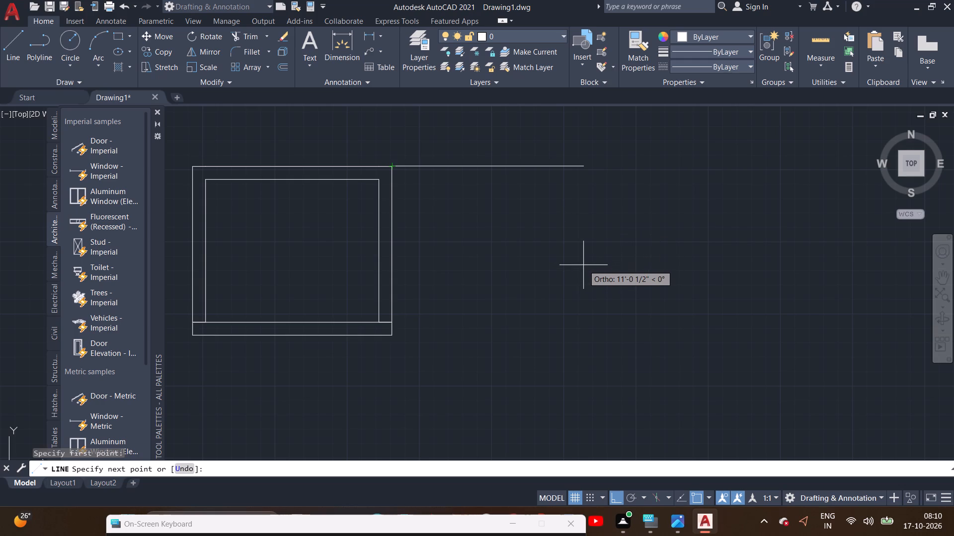
{"action": "left_click", "coordinate": [554, 234]}
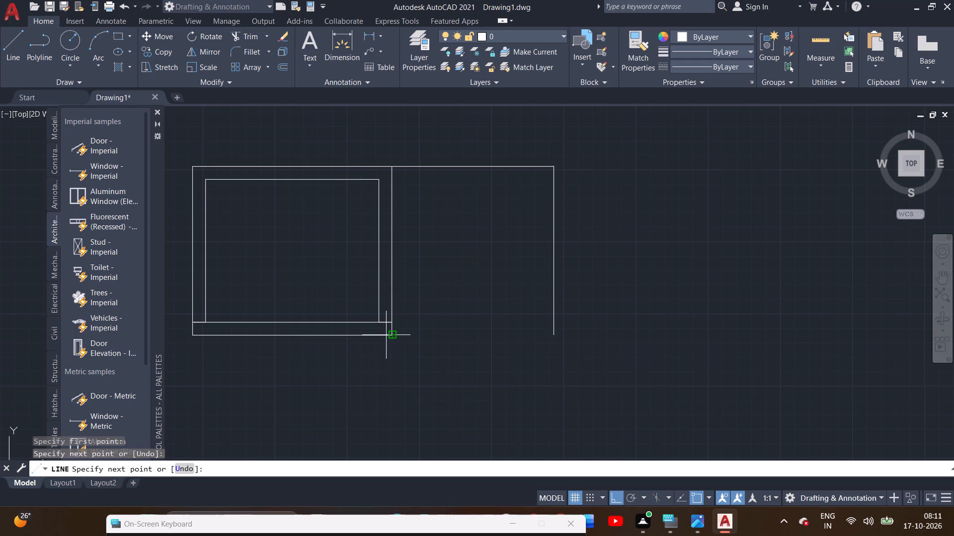
{"action": "left_click", "coordinate": [553, 334]}
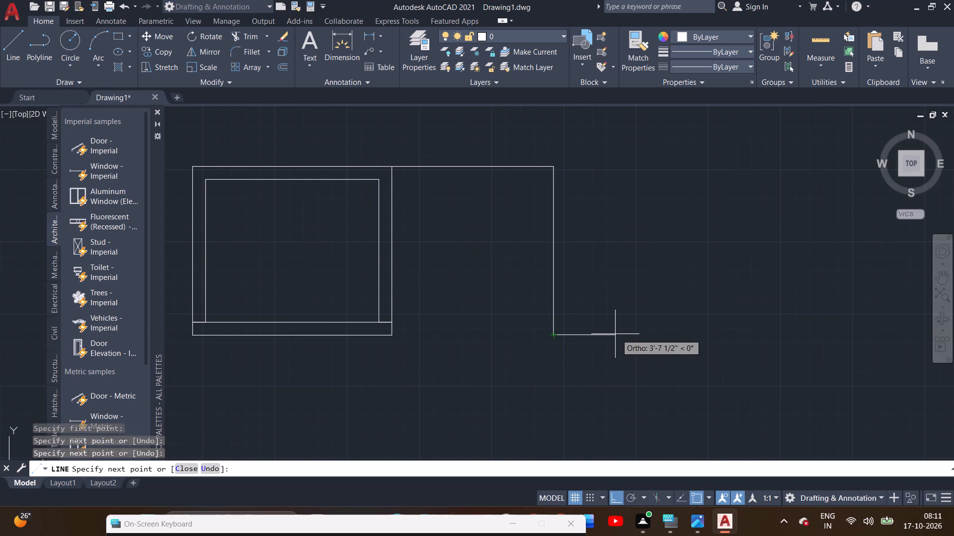
Continue the line 9" east and north to align with the top wall's outer line, forming a second vertical wall.
{"action": "scroll", "coordinate": [588, 337], "scroll_direction": "down", "scroll_amount": 1}
{"action": "scroll", "coordinate": [575, 332], "scroll_direction": "up", "scroll_amount": 2}
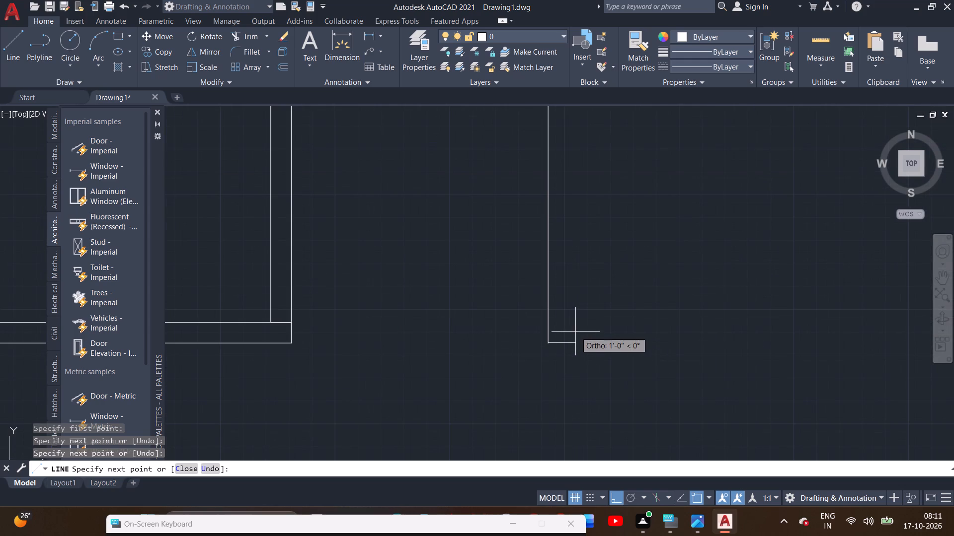
{"action": "scroll", "coordinate": [575, 332], "scroll_direction": "up", "scroll_amount": 1}
{"action": "scroll", "coordinate": [588, 350], "scroll_direction": "down", "scroll_amount": 2}
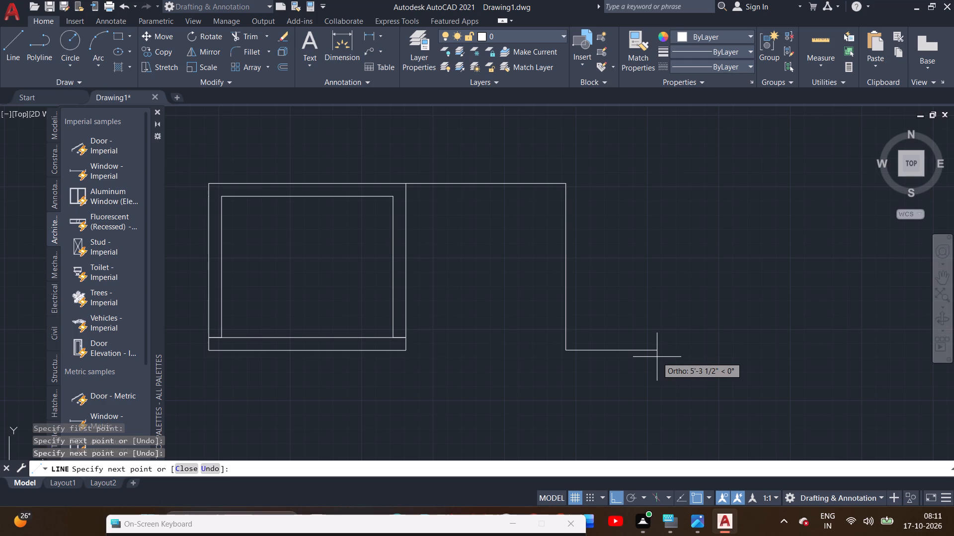
{"action": "key", "text": "9"}
{"action": "key", "text": "shift+quotedbl"}
{"action": "key", "text": "Return"}
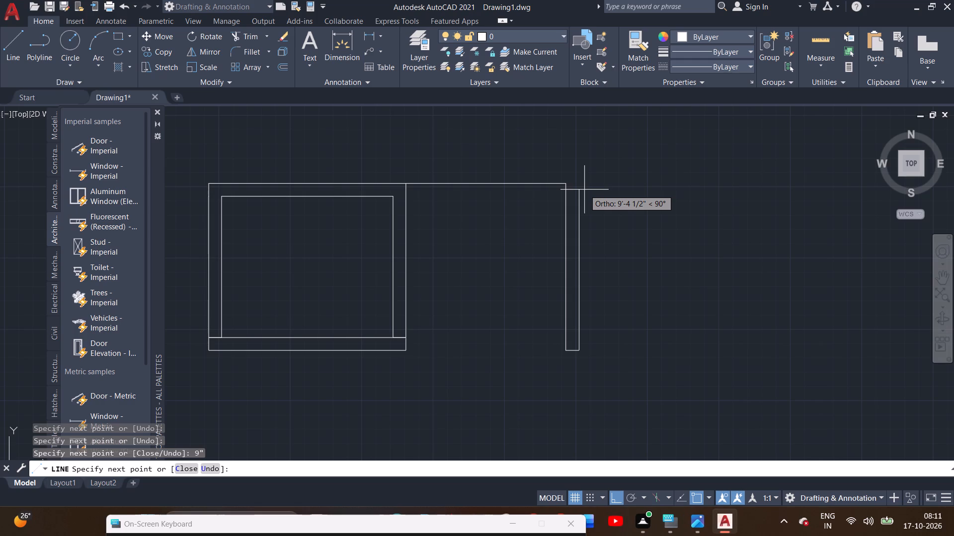
{"action": "scroll", "coordinate": [564, 187], "scroll_direction": "up", "scroll_amount": 2}
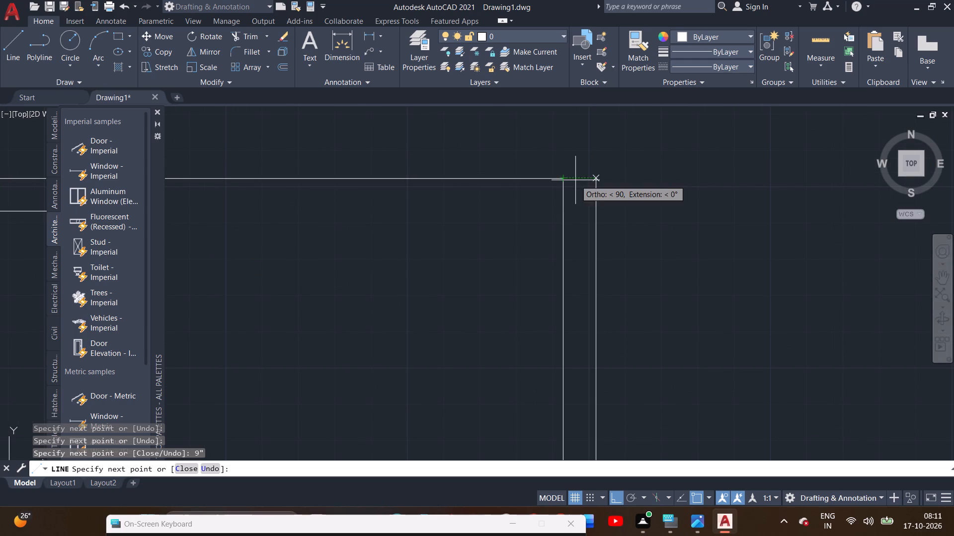
{"action": "left_click", "coordinate": [597, 178]}
Extend the line east from the new vertical wall's upper outer corner, in line with the top wall's outer line.
{"action": "scroll", "coordinate": [673, 178], "scroll_direction": "down", "scroll_amount": 2}
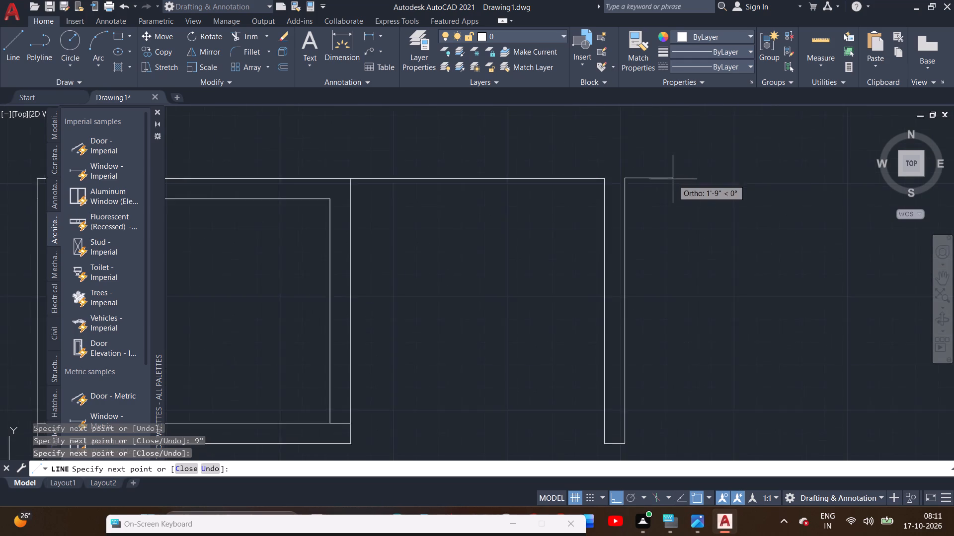
{"action": "middle_click_drag", "start_coordinate": [676, 199], "coordinate": [451, 226]}
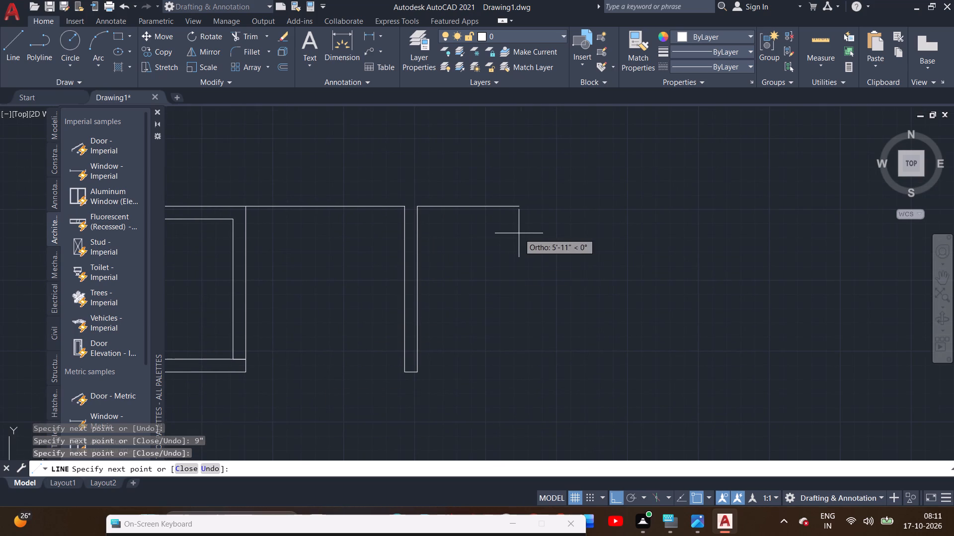
{"action": "middle_click_drag", "start_coordinate": [534, 233], "coordinate": [471, 224]}
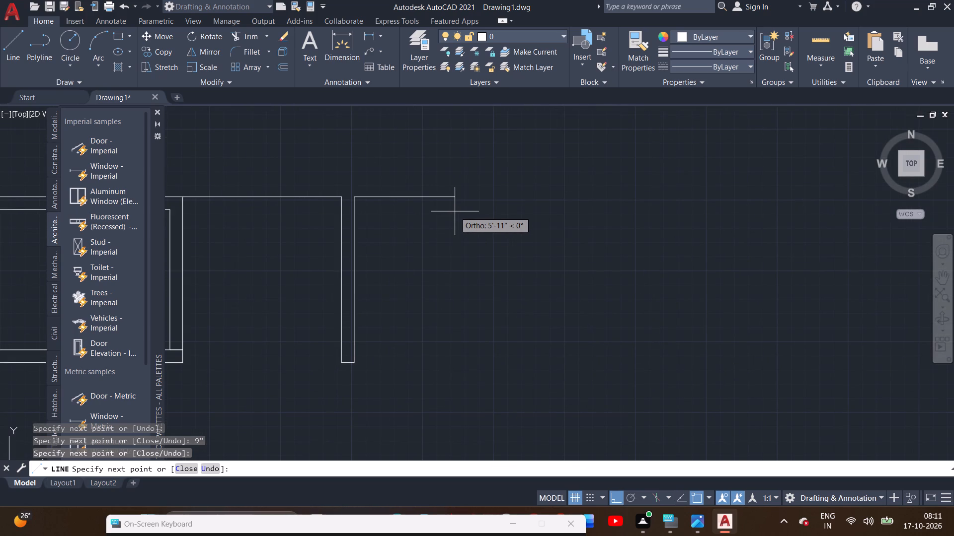
{"action": "scroll", "coordinate": [460, 212], "scroll_direction": "down", "scroll_amount": 1}
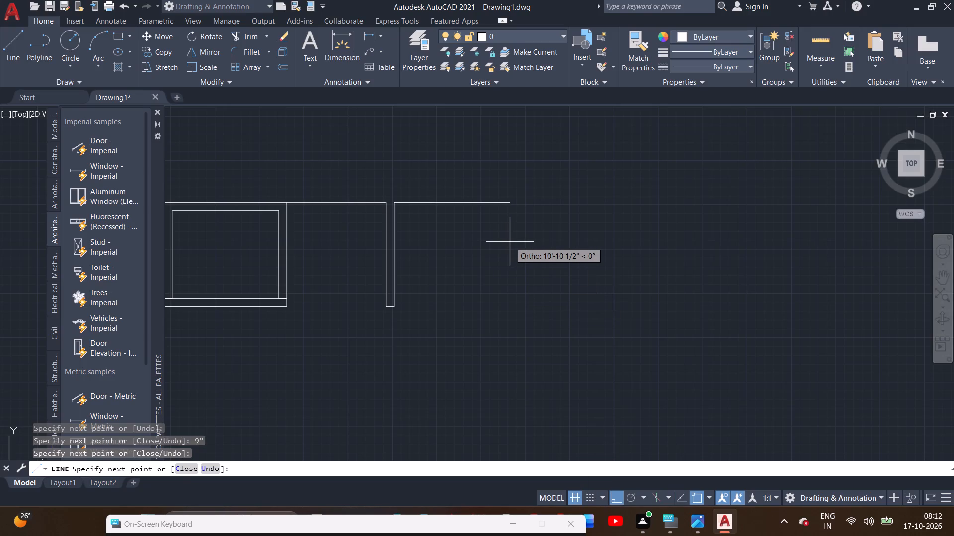
{"action": "scroll", "coordinate": [491, 253], "scroll_direction": "down", "scroll_amount": 1}
{"action": "middle_click_drag", "start_coordinate": [487, 252], "coordinate": [453, 251]}
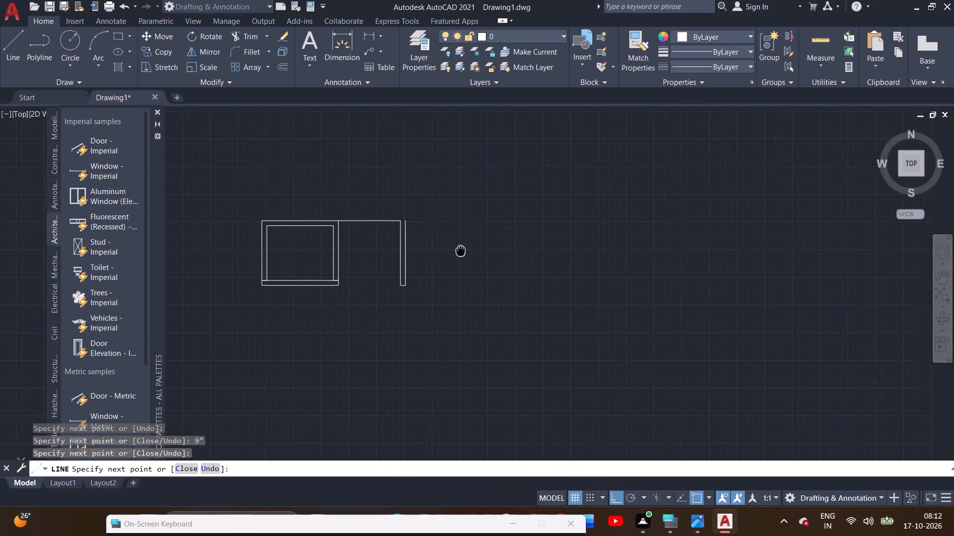
{"action": "middle_click_drag", "start_coordinate": [453, 251], "coordinate": [277, 269]}
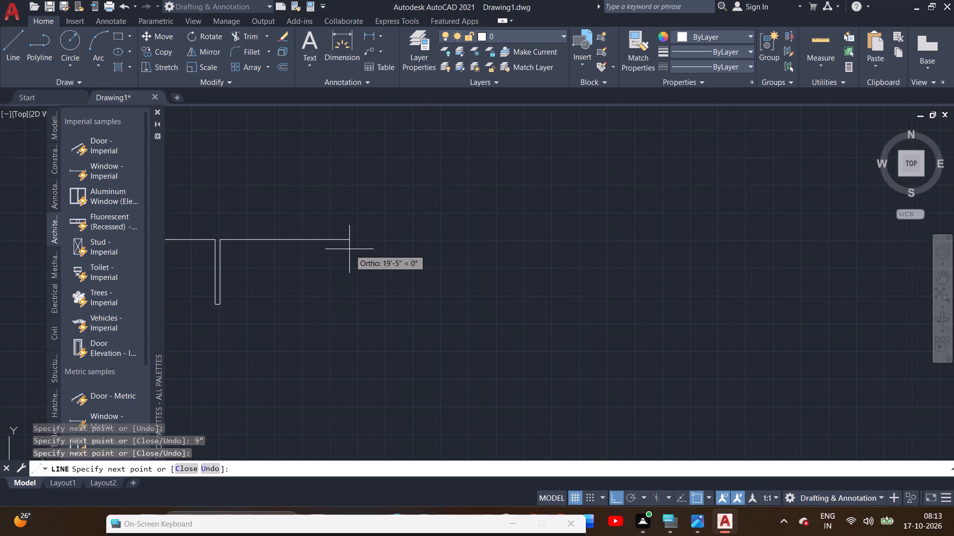
{"action": "scroll", "coordinate": [350, 249], "scroll_direction": "down", "scroll_amount": 2}
{"action": "scroll", "coordinate": [350, 249], "scroll_direction": "up", "scroll_amount": 1}
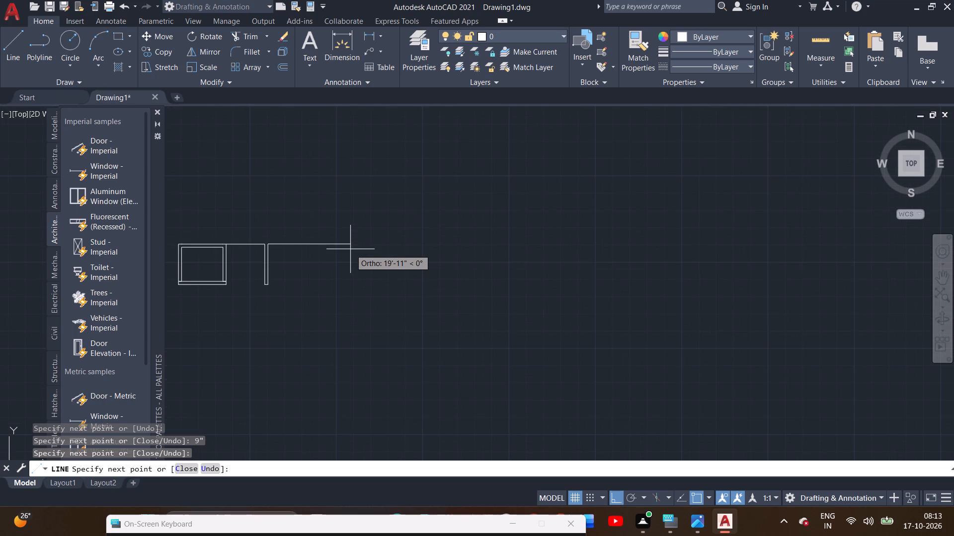
{"action": "scroll", "coordinate": [350, 249], "scroll_direction": "up", "scroll_amount": 1}
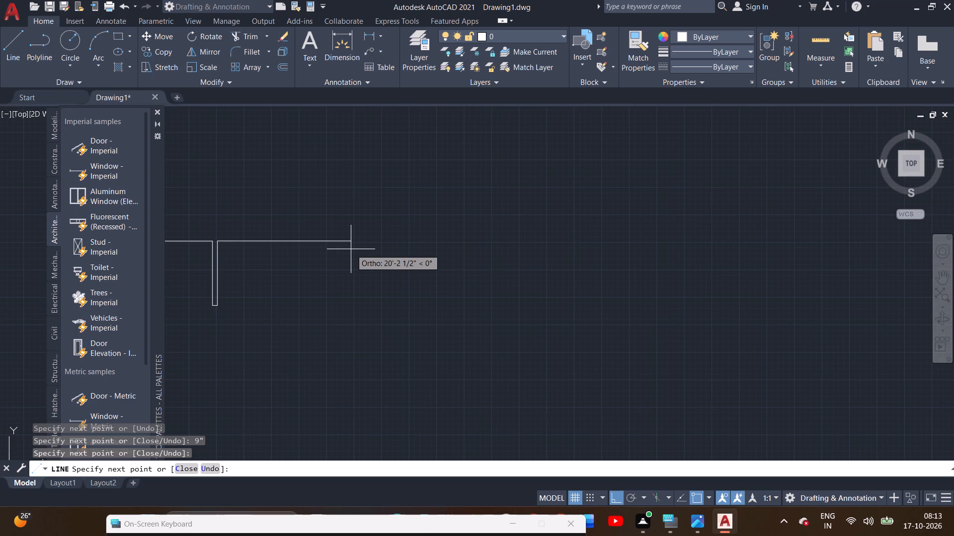
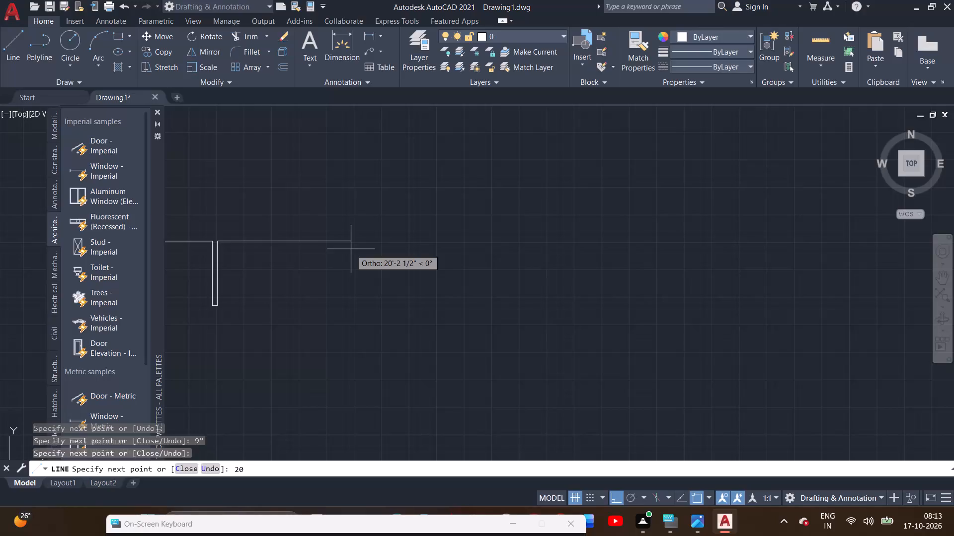
Extend the top wall's outer line 20' east from the second vertical wall, followed by another 6" east.
{"action": "key", "text": "apostrophe"}
{"action": "key", "text": "Return"}
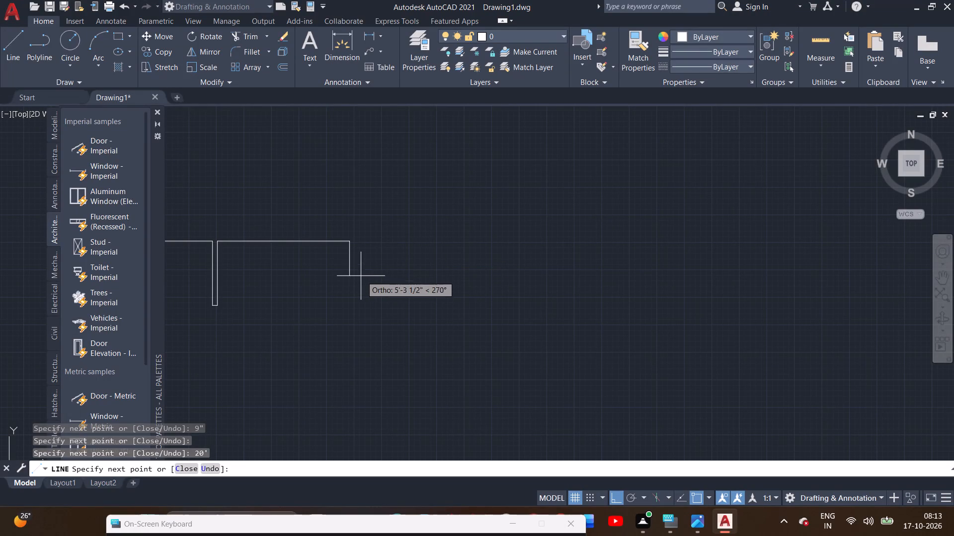
{"action": "scroll", "coordinate": [360, 278], "scroll_direction": "up", "scroll_amount": 1}
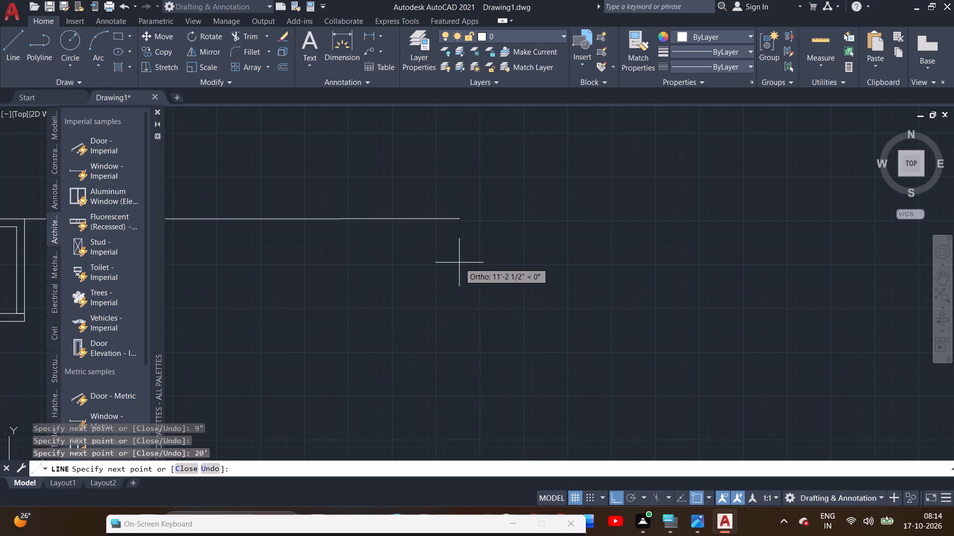
{"action": "key", "text": "6"}
{"action": "key", "text": "shift+quotedbl"}
{"action": "key", "text": "Return"}
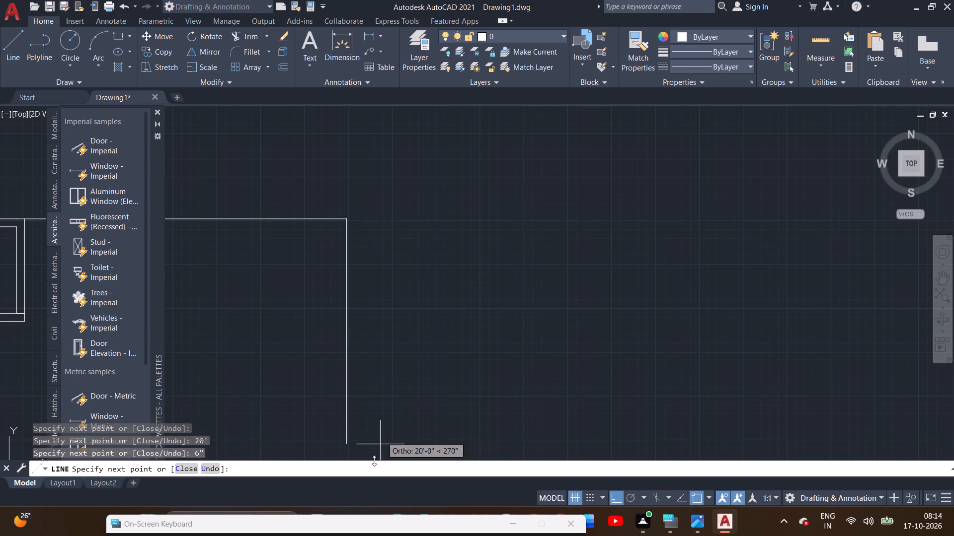
Continue the top wall's outer line a further 10'6" east.
{"action": "scroll", "coordinate": [374, 227], "scroll_direction": "up", "scroll_amount": 2}
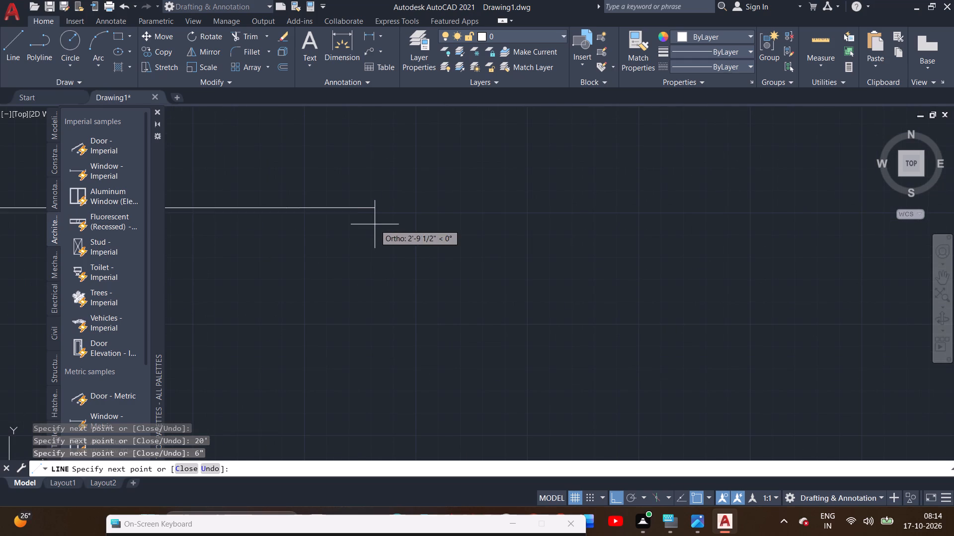
{"action": "scroll", "coordinate": [375, 228], "scroll_direction": "up", "scroll_amount": 2}
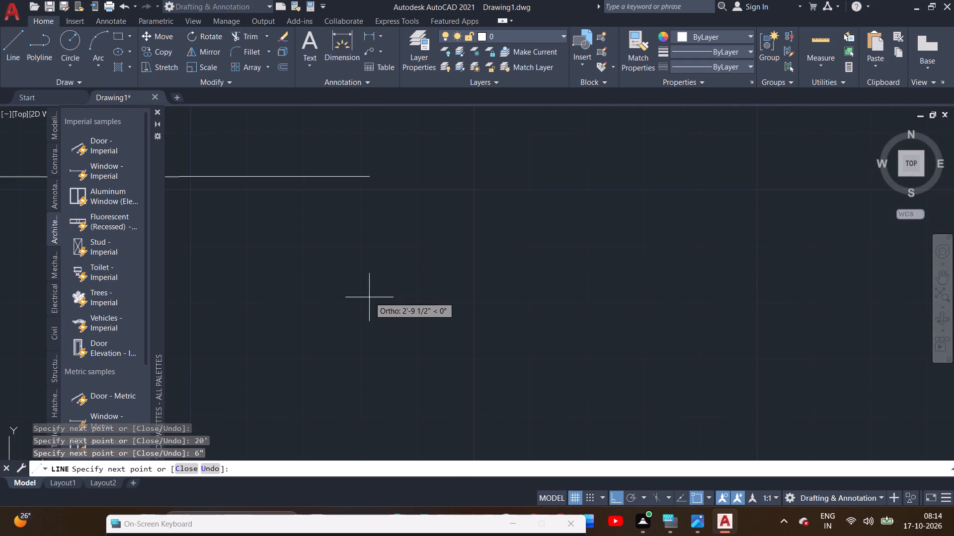
{"action": "middle_click_drag", "start_coordinate": [281, 356], "coordinate": [460, 435]}
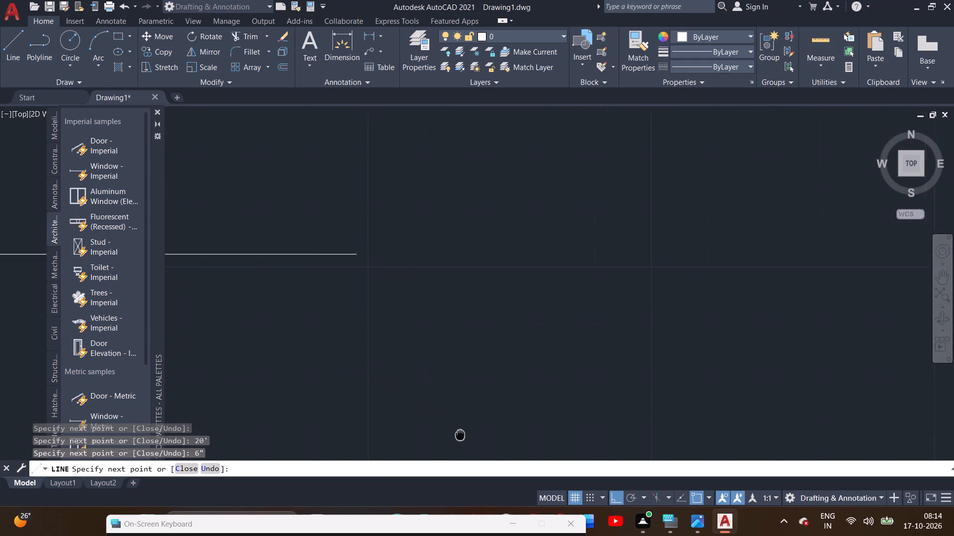
{"action": "middle_click_drag", "start_coordinate": [460, 435], "coordinate": [462, 438]}
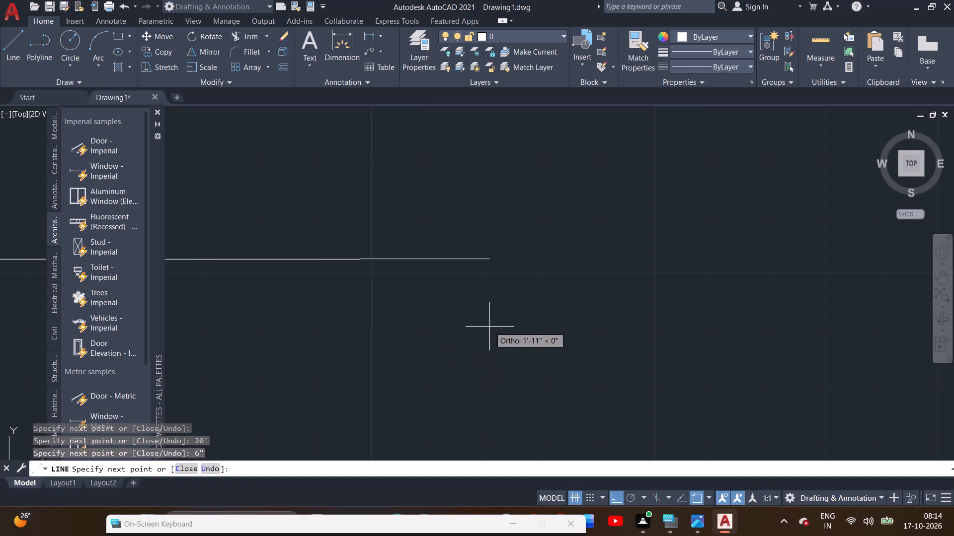
{"action": "type", "text": "10"}
{"action": "key", "text": "apostrophe"}
{"action": "key", "text": "6"}
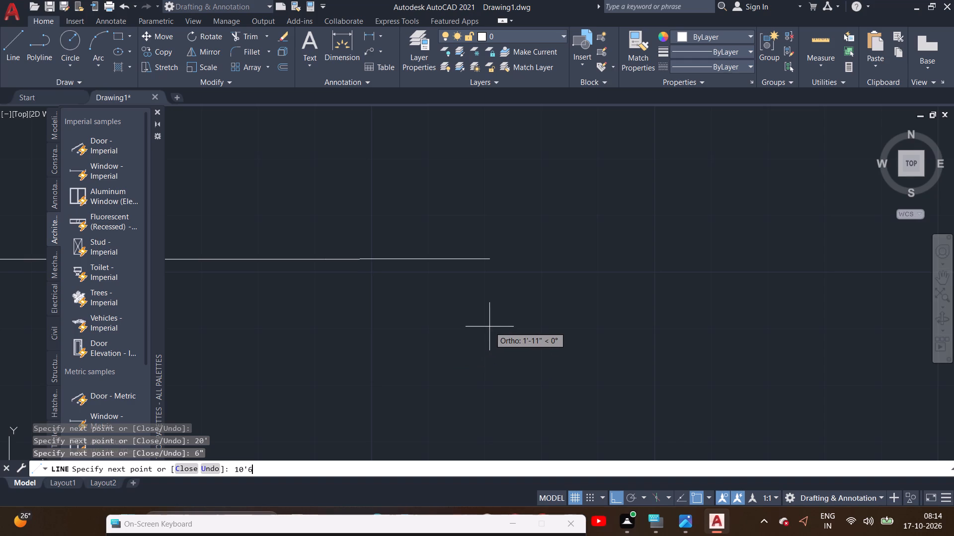
{"action": "key", "text": "shift+quotedbl"}
{"action": "key", "text": "Return"}
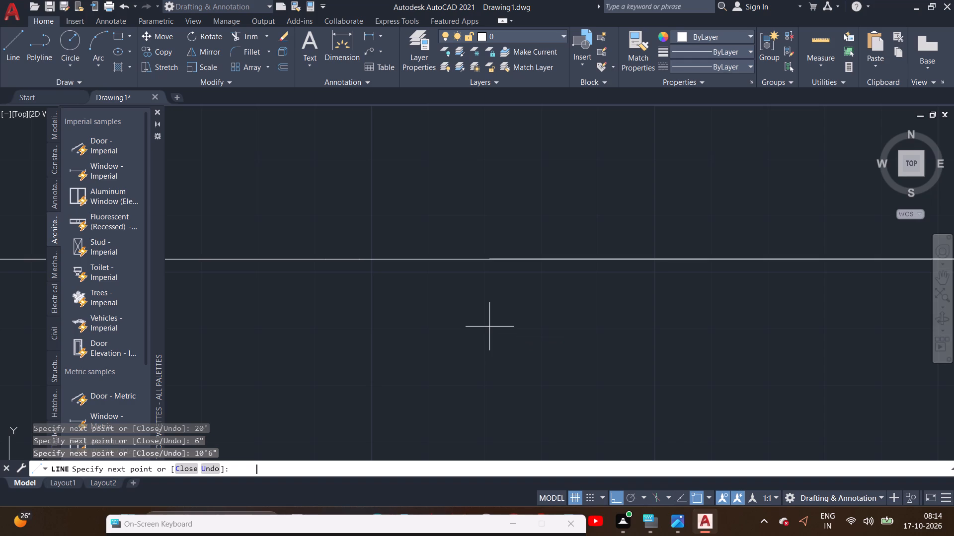
Add a 9" segment at the east end of the top wall's outer line, continuing in the same direction.
{"action": "scroll", "coordinate": [530, 340], "scroll_direction": "down", "scroll_amount": 3}
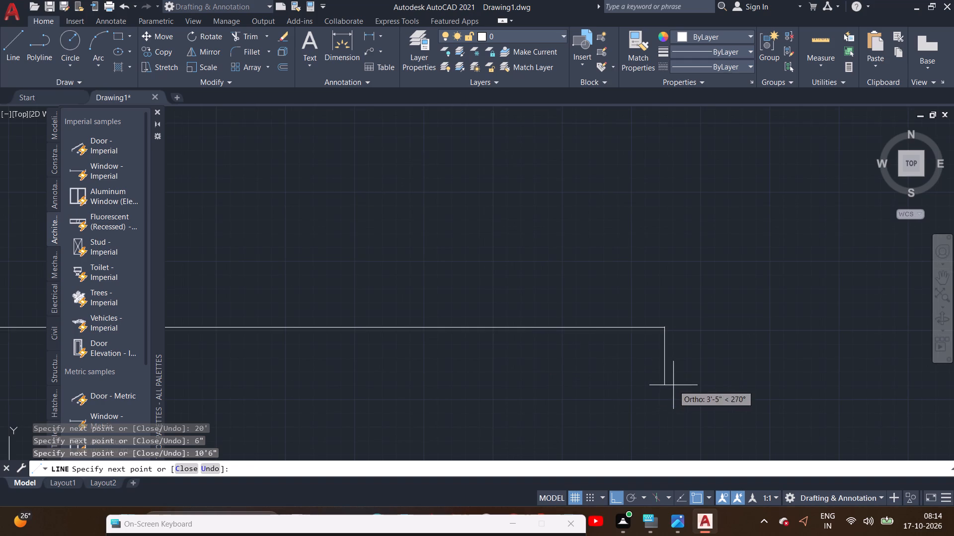
{"action": "scroll", "coordinate": [688, 338], "scroll_direction": "down", "scroll_amount": 2}
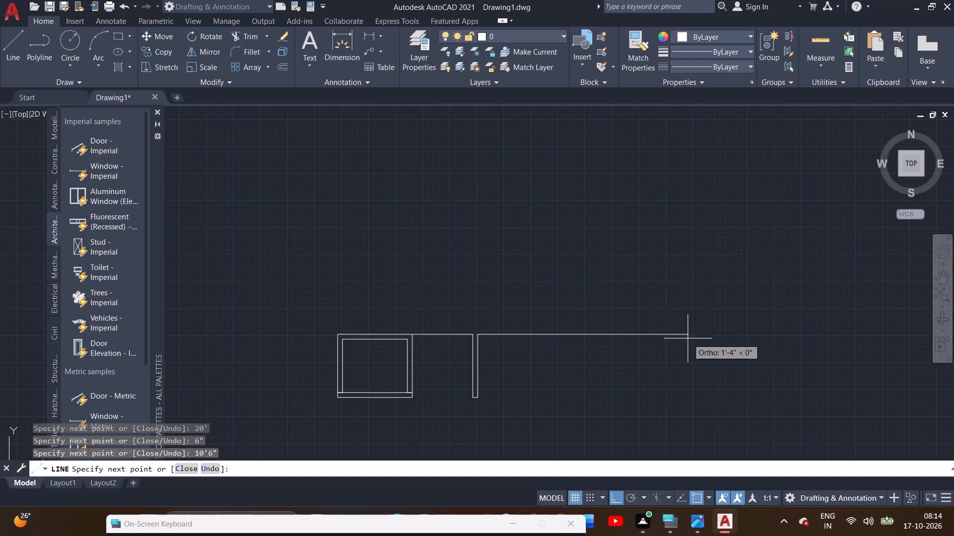
{"action": "scroll", "coordinate": [688, 338], "scroll_direction": "up", "scroll_amount": 1}
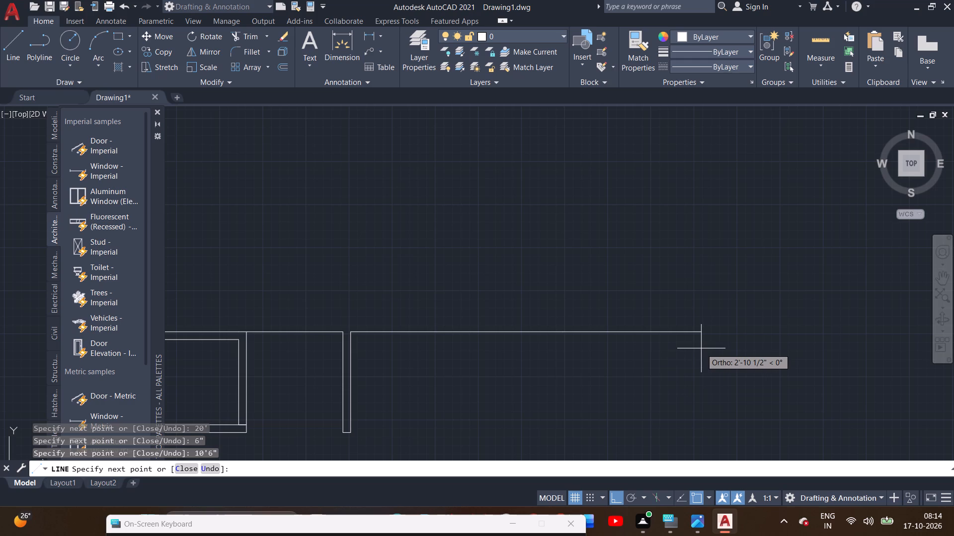
{"action": "key", "text": "9"}
{"action": "key", "text": "shift+quotedbl"}
{"action": "key", "text": "Return"}
Turn the line south for 9" at the far east end to set the top wall's thickness.
{"action": "scroll", "coordinate": [655, 396], "scroll_direction": "down", "scroll_amount": 1}
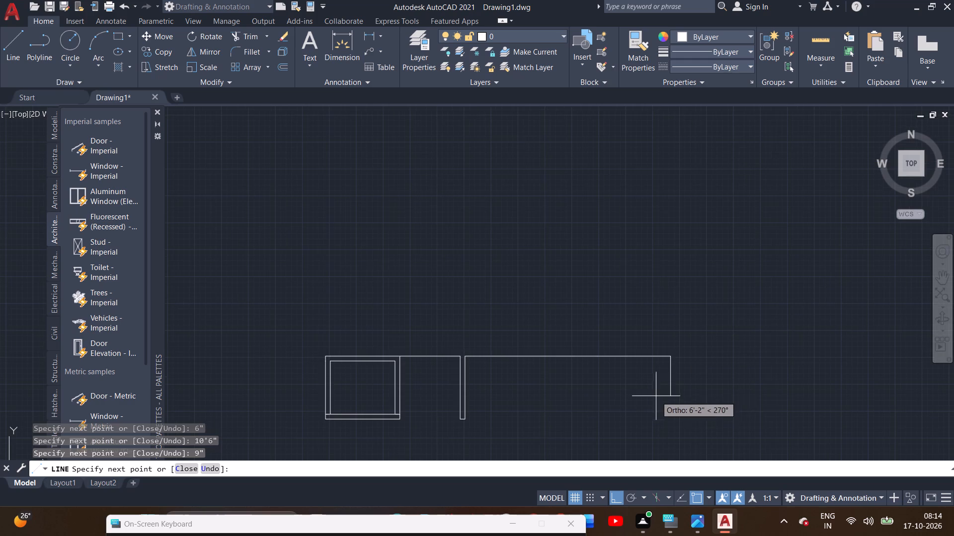
{"action": "middle_click_drag", "start_coordinate": [669, 404], "coordinate": [647, 319]}
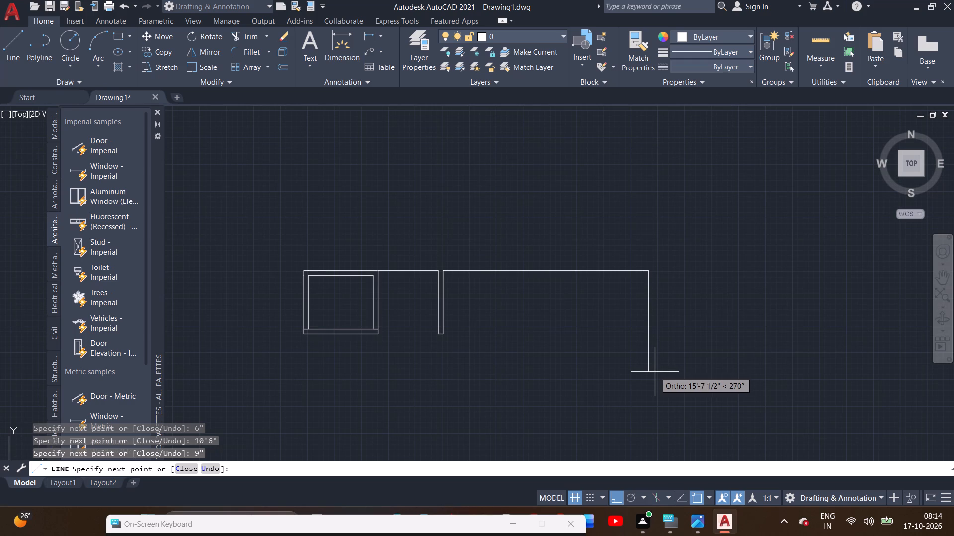
{"action": "scroll", "coordinate": [646, 289], "scroll_direction": "up", "scroll_amount": 3}
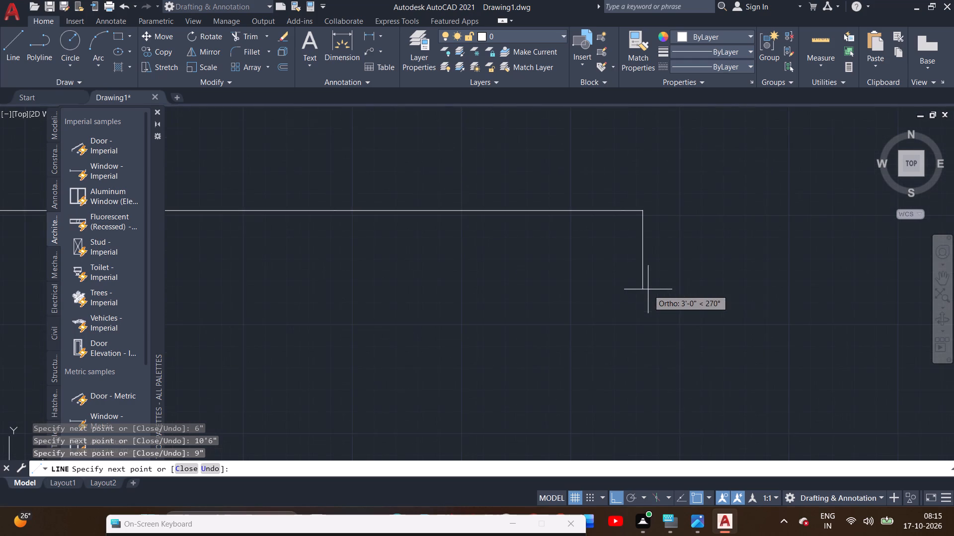
{"action": "scroll", "coordinate": [650, 284], "scroll_direction": "up", "scroll_amount": 1}
{"action": "middle_click_drag", "start_coordinate": [649, 279], "coordinate": [657, 384]}
{"action": "scroll", "coordinate": [635, 267], "scroll_direction": "up", "scroll_amount": 3}
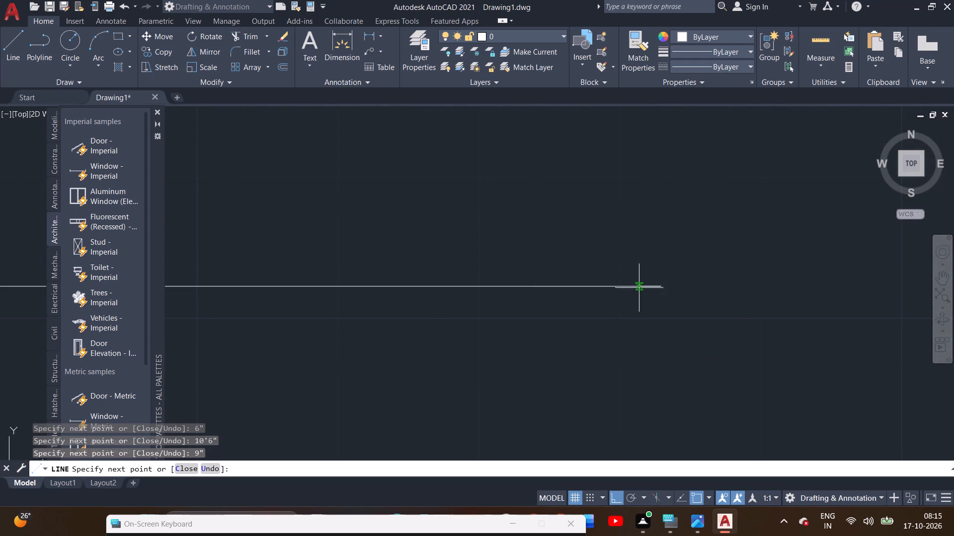
{"action": "scroll", "coordinate": [672, 353], "scroll_direction": "down", "scroll_amount": 2}
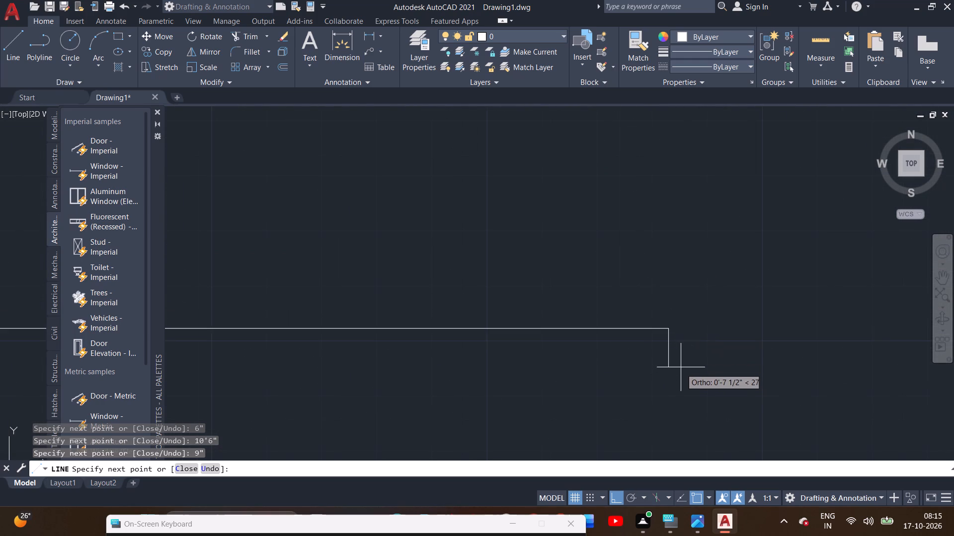
{"action": "scroll", "coordinate": [678, 358], "scroll_direction": "down", "scroll_amount": 2}
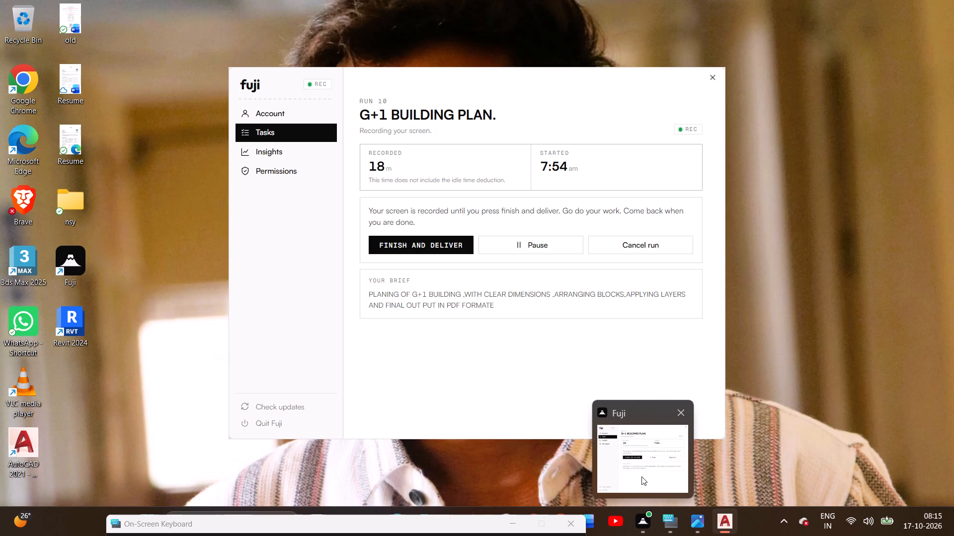
{"action": "scroll", "coordinate": [631, 335], "scroll_direction": "down", "scroll_amount": 2}
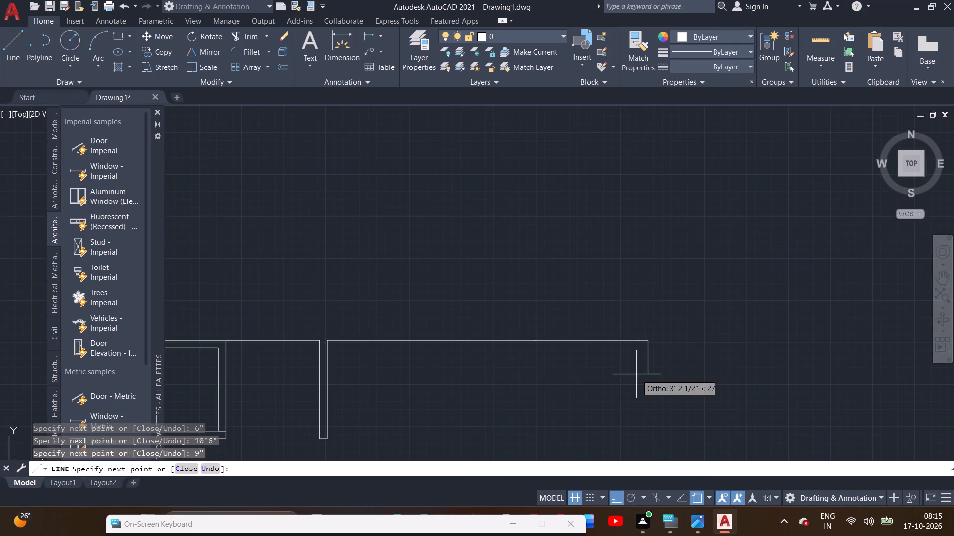
{"action": "middle_click_drag", "start_coordinate": [637, 374], "coordinate": [635, 311]}
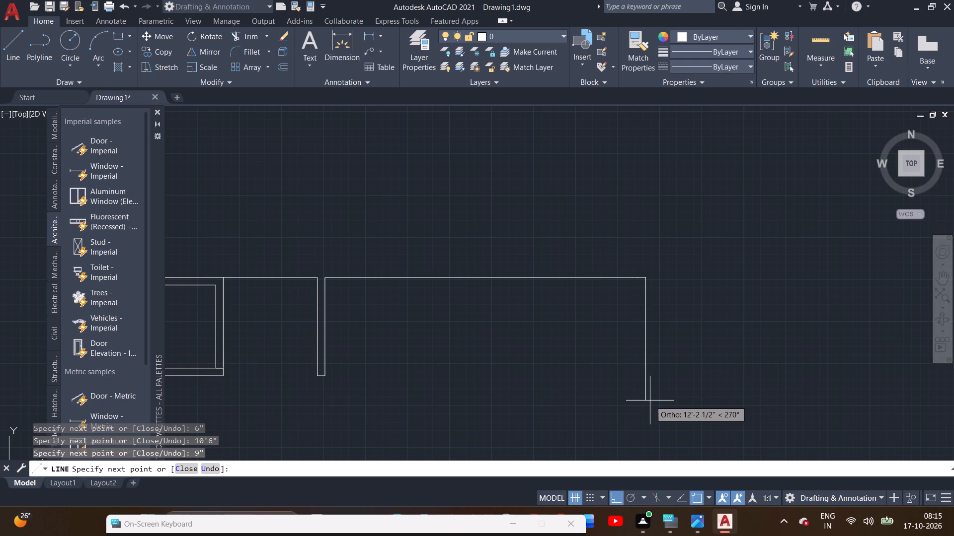
{"action": "key", "text": "9"}
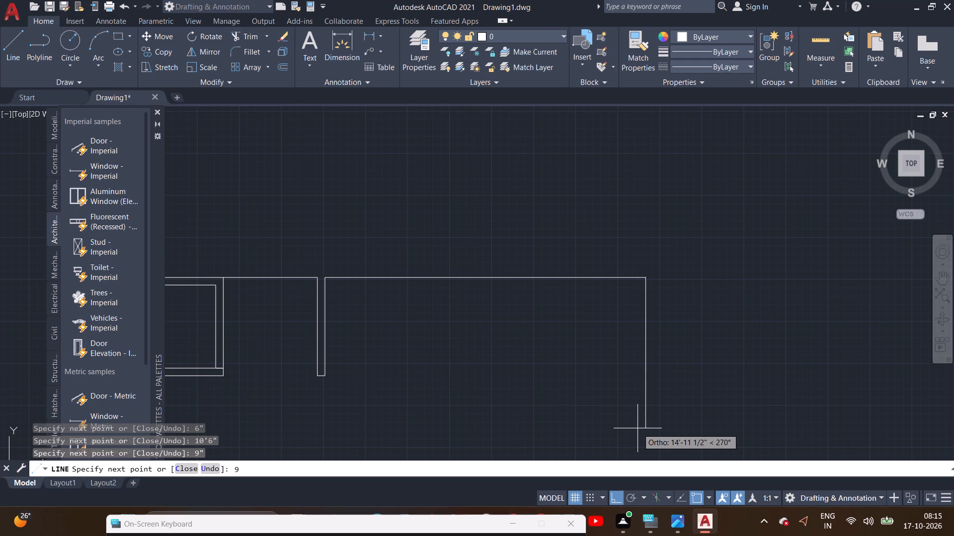
{"action": "key", "text": "shift+quotedbl"}
{"action": "key", "text": "Return"}
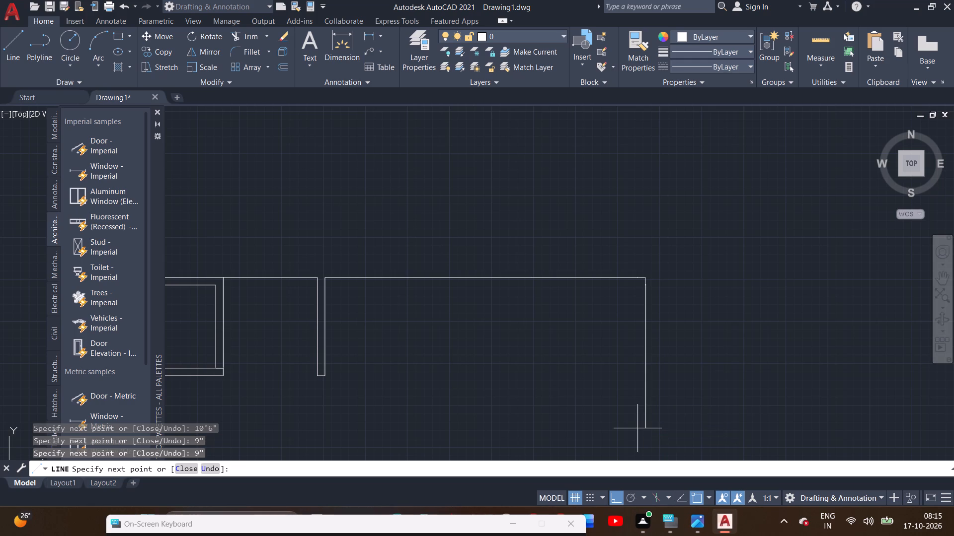
Run the line back west to the first room's upper east inner corner as the top wall's inner line, and finish it.
{"action": "scroll", "coordinate": [713, 313], "scroll_direction": "down", "scroll_amount": 1}
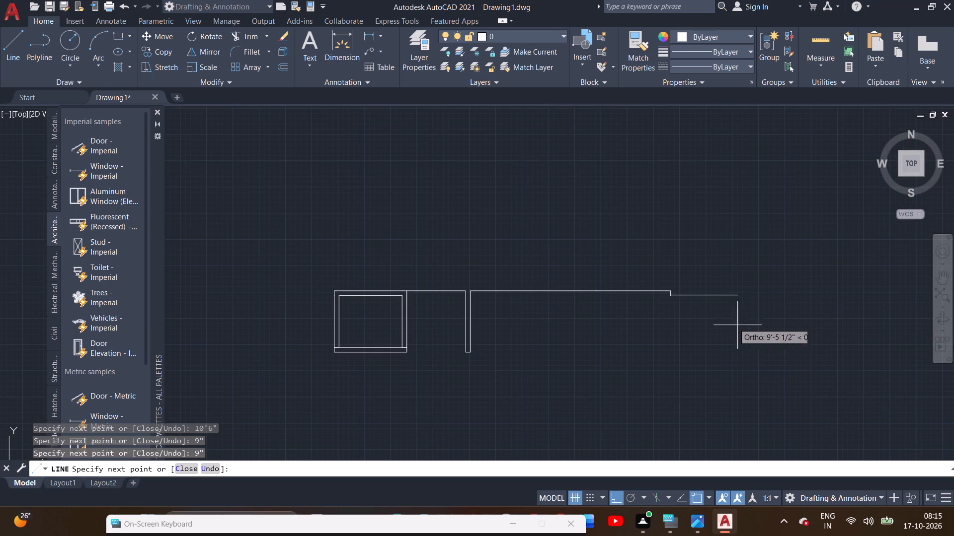
{"action": "scroll", "coordinate": [397, 300], "scroll_direction": "up", "scroll_amount": 4}
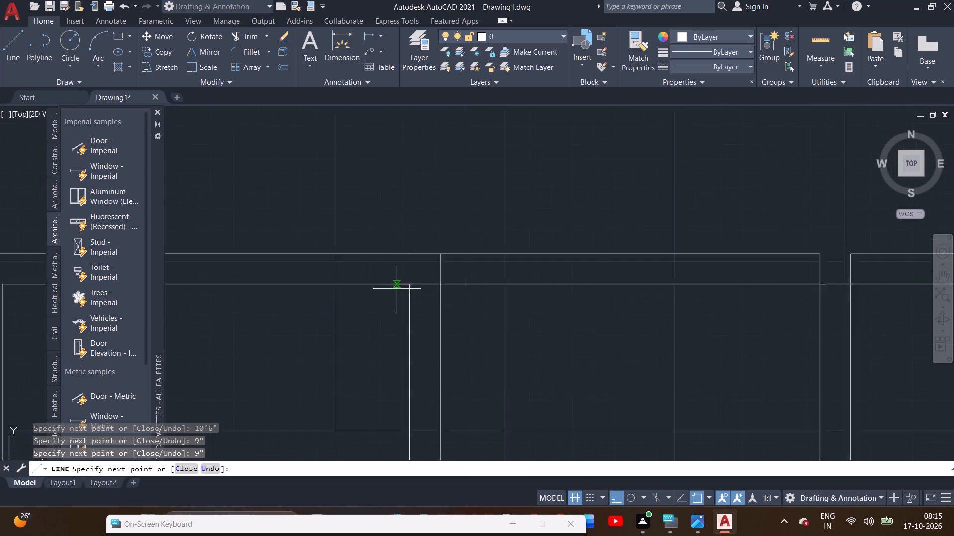
{"action": "scroll", "coordinate": [397, 289], "scroll_direction": "up", "scroll_amount": 1}
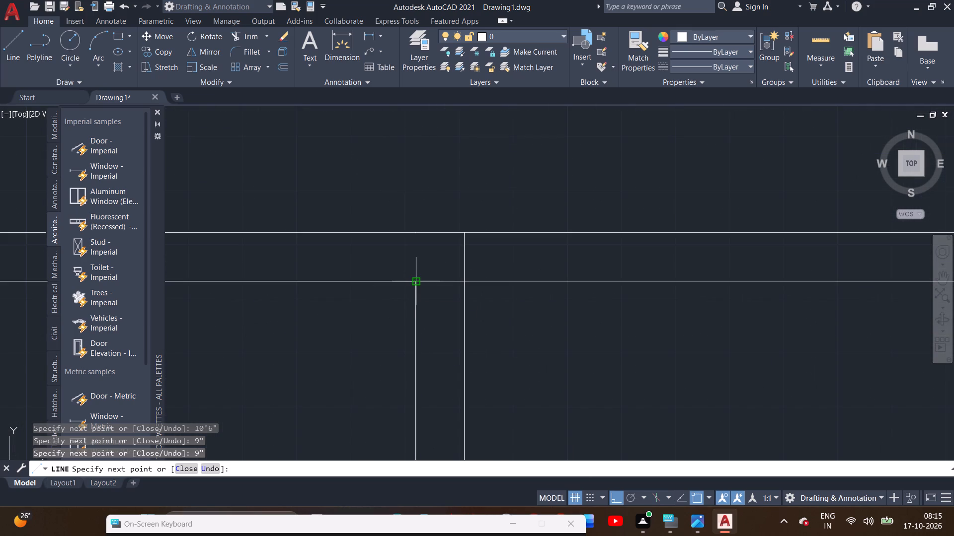
{"action": "left_click", "coordinate": [415, 278]}
{"action": "right_click", "coordinate": [414, 270]}
{"action": "left_click", "coordinate": [427, 276]}
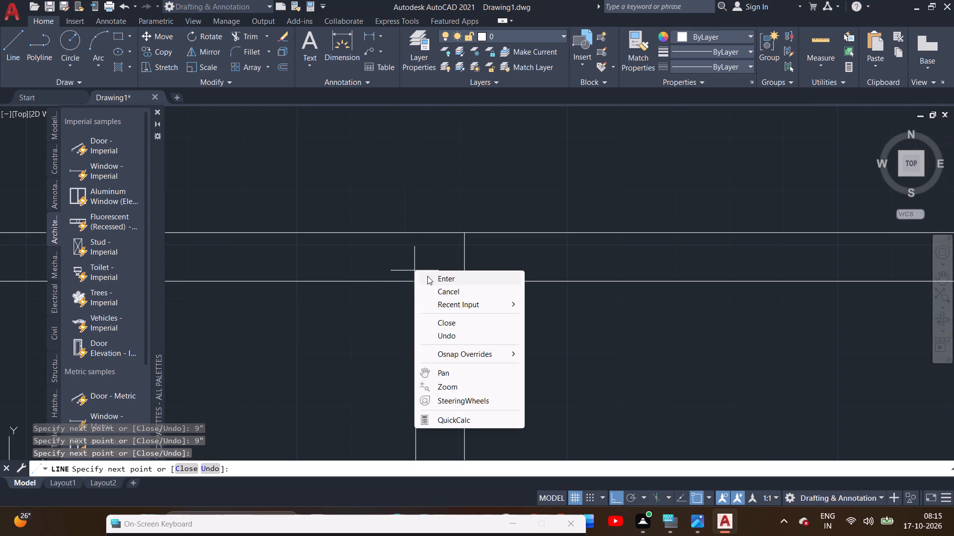
Draw a line closing the gap in the top wall's outer line above the 9" cross wall east of the first room.
{"action": "scroll", "coordinate": [539, 329], "scroll_direction": "down", "scroll_amount": 3}
{"action": "middle_click_drag", "start_coordinate": [539, 329], "coordinate": [438, 278]}
{"action": "middle_click_drag", "start_coordinate": [588, 314], "coordinate": [579, 311]}
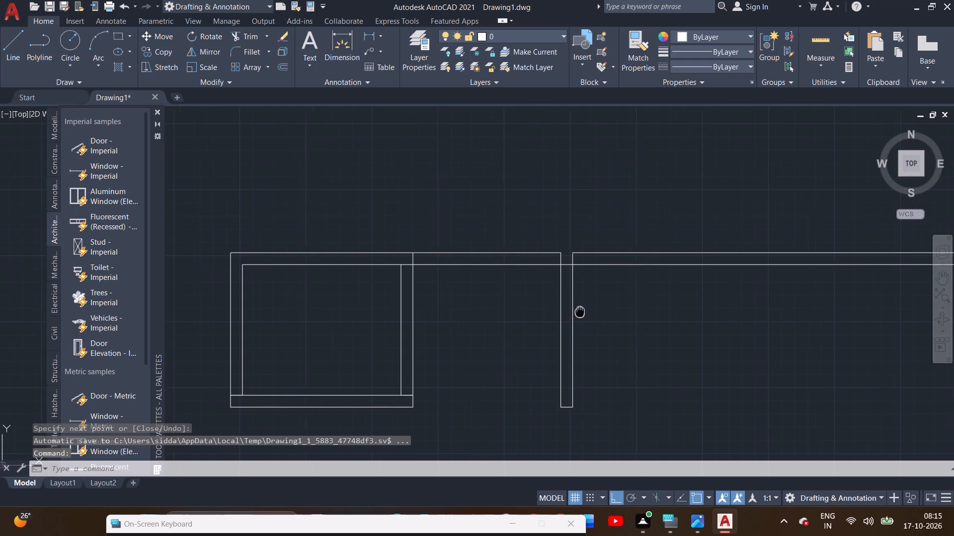
{"action": "middle_click_drag", "start_coordinate": [579, 311], "coordinate": [518, 351]}
{"action": "left_click", "coordinate": [7, 43]}
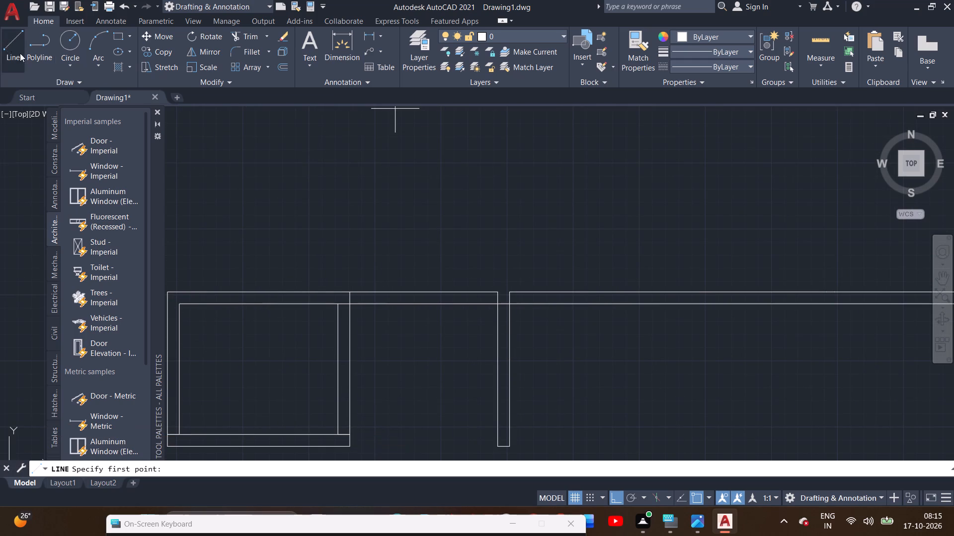
{"action": "scroll", "coordinate": [501, 325], "scroll_direction": "up", "scroll_amount": 3}
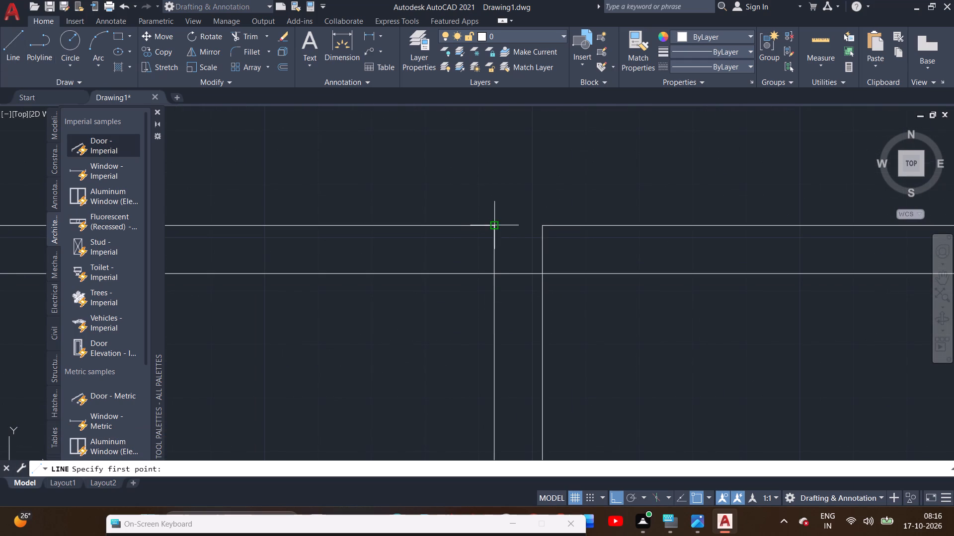
{"action": "left_click", "coordinate": [496, 225]}
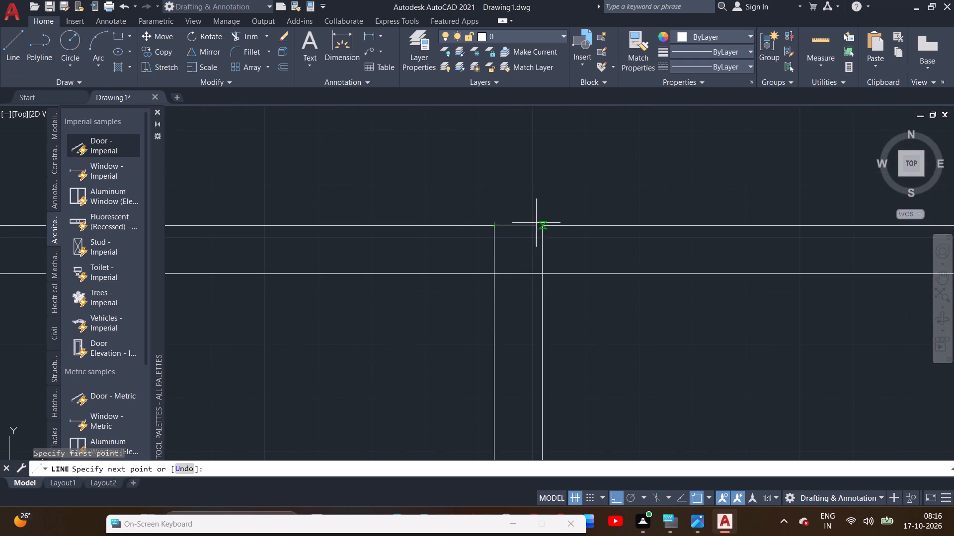
{"action": "left_click", "coordinate": [544, 228]}
{"action": "right_click", "coordinate": [542, 213]}
{"action": "left_click", "coordinate": [561, 218]}
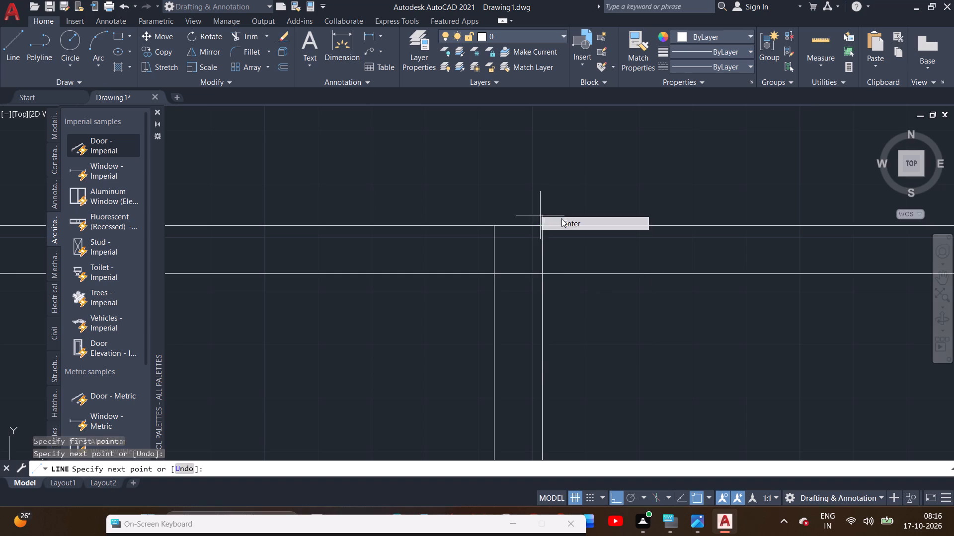
Trim the piece of the first room's east wall outer line that crosses the top wall's thickness.
{"action": "scroll", "coordinate": [565, 274], "scroll_direction": "down", "scroll_amount": 2}
{"action": "middle_click_drag", "start_coordinate": [565, 274], "coordinate": [265, 264]}
{"action": "scroll", "coordinate": [384, 318], "scroll_direction": "down", "scroll_amount": 2}
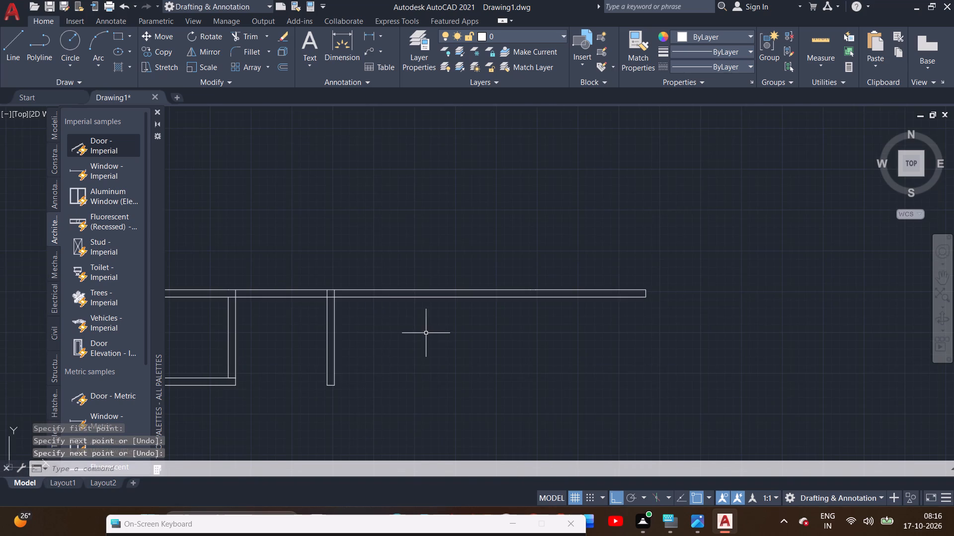
{"action": "middle_click_drag", "start_coordinate": [426, 332], "coordinate": [576, 354]}
{"action": "left_click", "coordinate": [238, 40]}
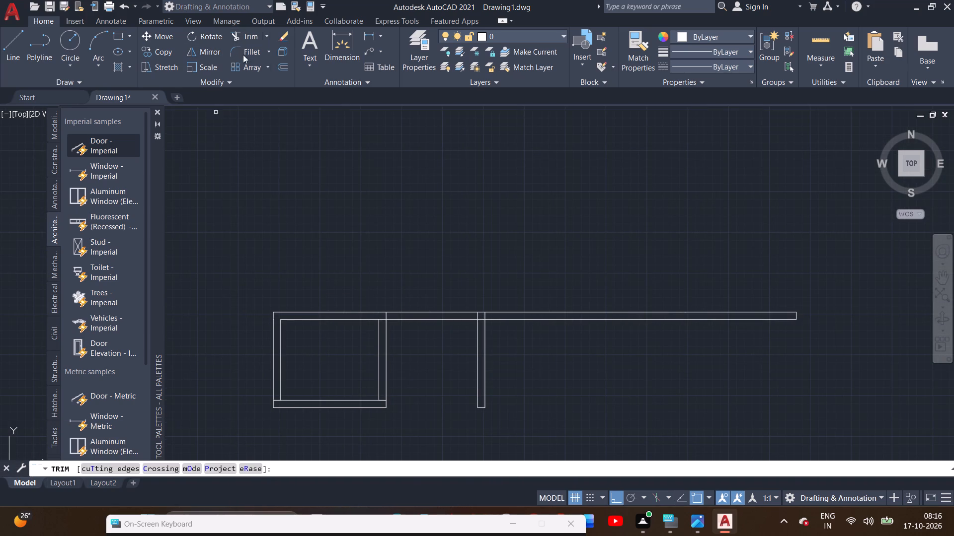
{"action": "scroll", "coordinate": [367, 318], "scroll_direction": "up", "scroll_amount": 3}
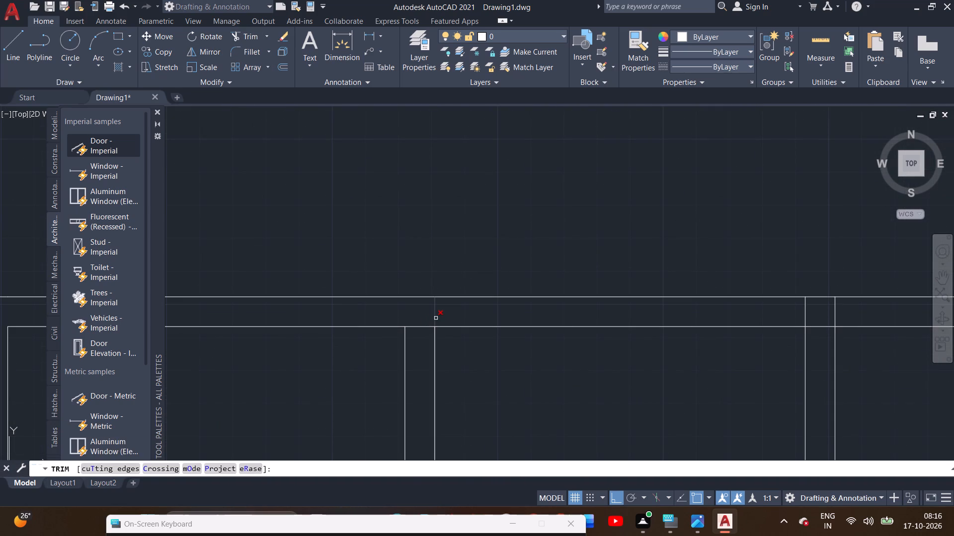
{"action": "double_click", "coordinate": [436, 318]}
Trim both cross-wall lines inside the top wall and the top wall's inner line between them, opening the junction.
{"action": "middle_click_drag", "start_coordinate": [509, 381], "coordinate": [332, 388]}
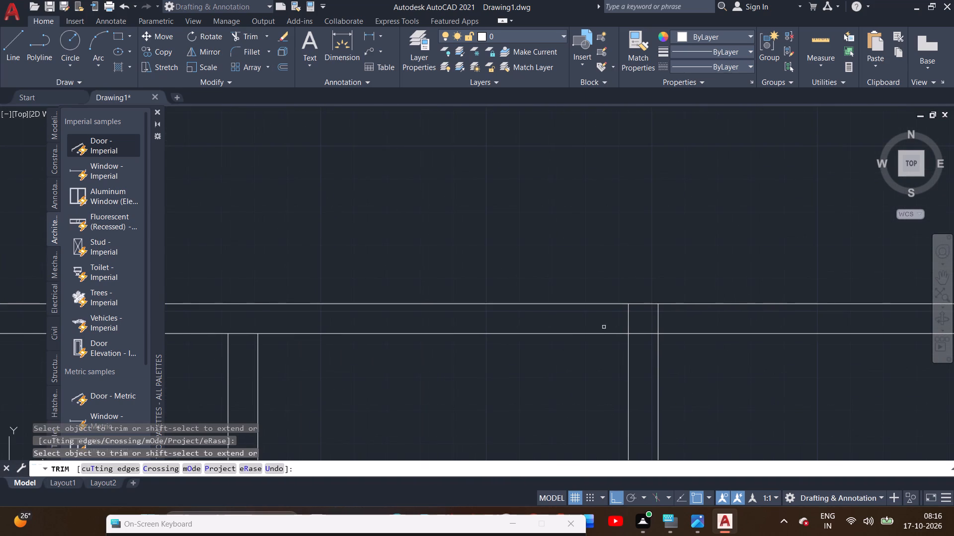
{"action": "scroll", "coordinate": [617, 326], "scroll_direction": "up", "scroll_amount": 2}
{"action": "left_click_drag", "start_coordinate": [640, 319], "coordinate": [641, 314]}
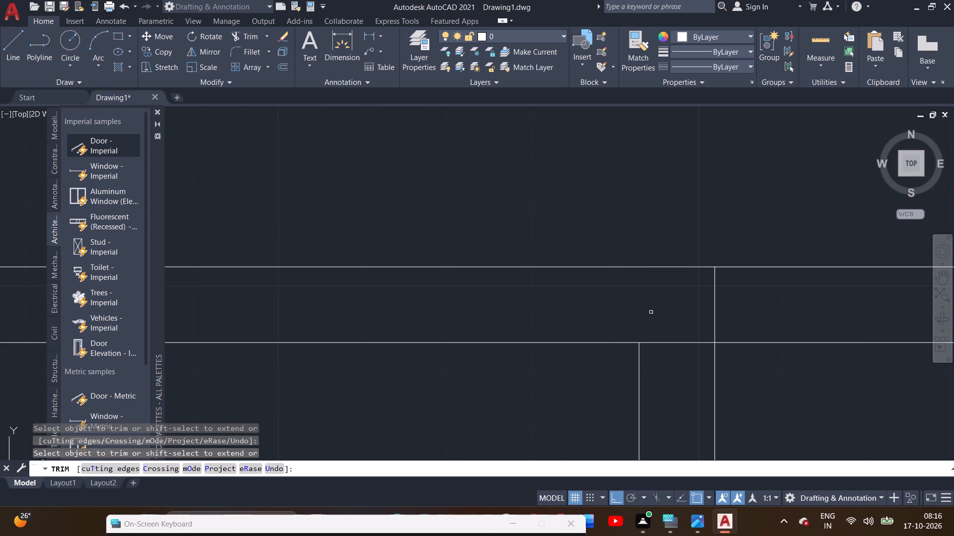
{"action": "left_click", "coordinate": [716, 304]}
{"action": "left_click", "coordinate": [666, 342]}
Trim the top wall's inner line between the two faces of the first room's east wall.
{"action": "scroll", "coordinate": [675, 372], "scroll_direction": "down", "scroll_amount": 2}
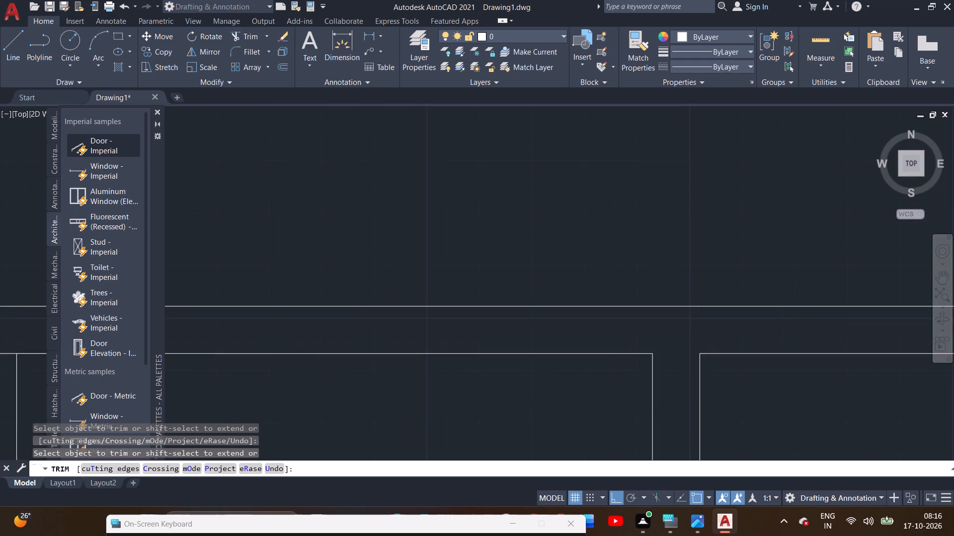
{"action": "middle_click_drag", "start_coordinate": [675, 372], "coordinate": [408, 343]}
{"action": "middle_click_drag", "start_coordinate": [432, 326], "coordinate": [811, 339]}
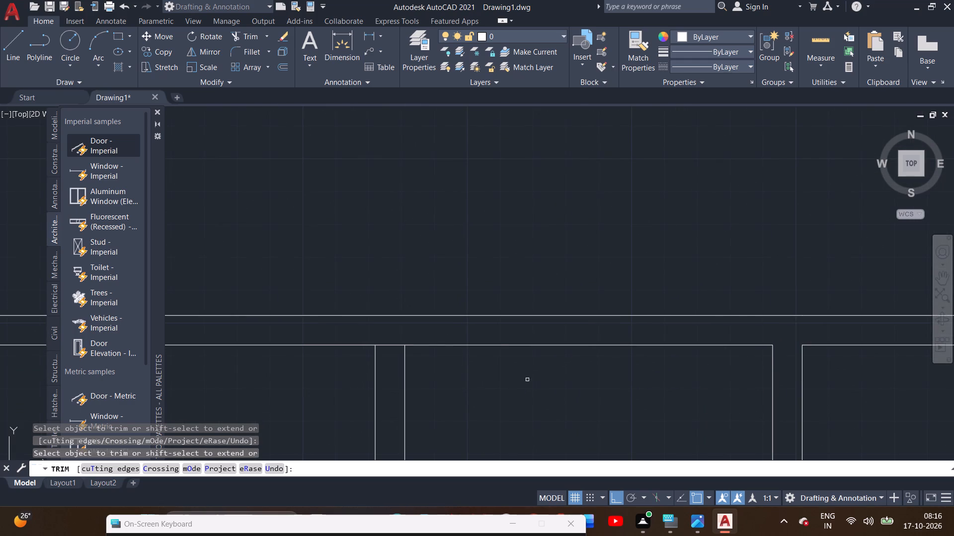
{"action": "scroll", "coordinate": [385, 339], "scroll_direction": "up", "scroll_amount": 4}
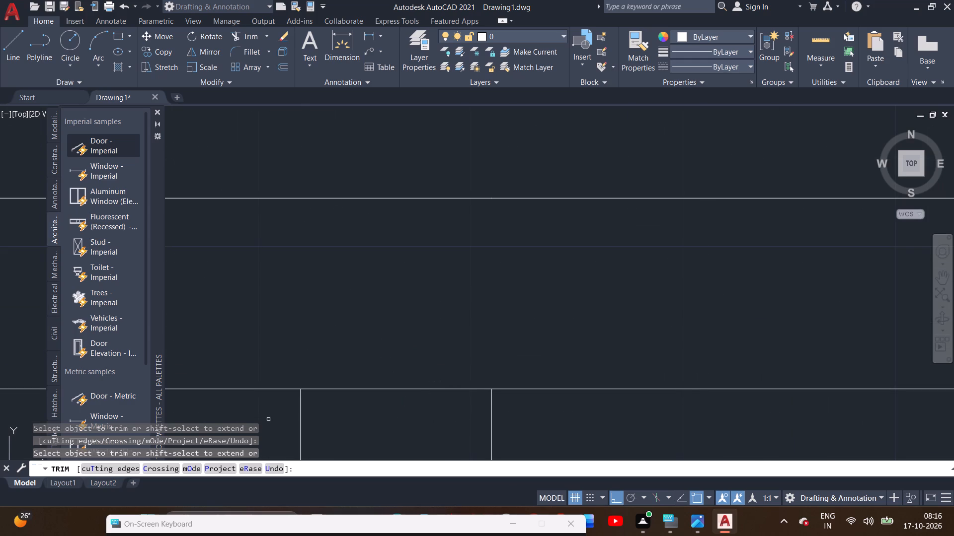
{"action": "left_click", "coordinate": [379, 390]}
Start a line running south from the inner corner at the top wall's far east end.
{"action": "scroll", "coordinate": [403, 367], "scroll_direction": "down", "scroll_amount": 2}
{"action": "middle_click_drag", "start_coordinate": [431, 382], "coordinate": [209, 378]}
{"action": "scroll", "coordinate": [461, 450], "scroll_direction": "down", "scroll_amount": 2}
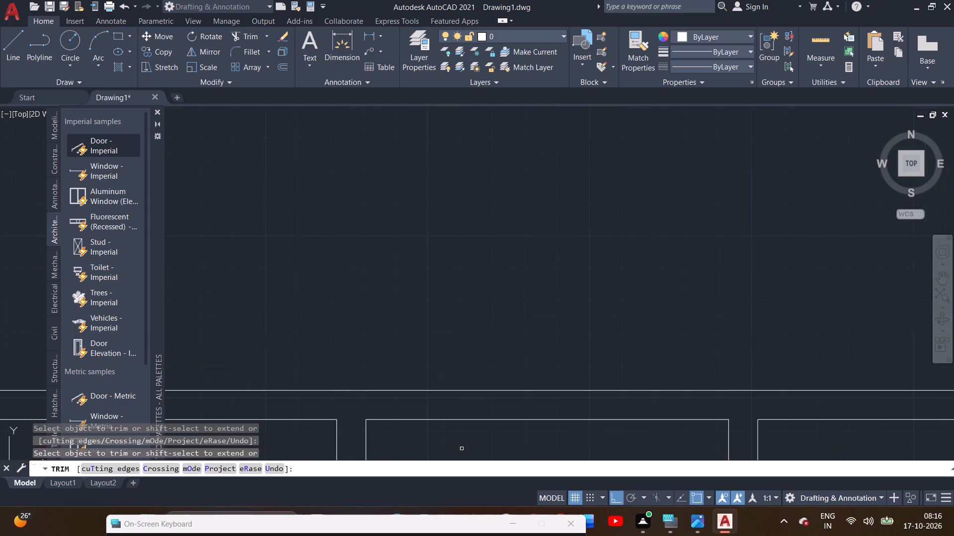
{"action": "middle_click_drag", "start_coordinate": [546, 426], "coordinate": [268, 356]}
{"action": "scroll", "coordinate": [469, 406], "scroll_direction": "down", "scroll_amount": 2}
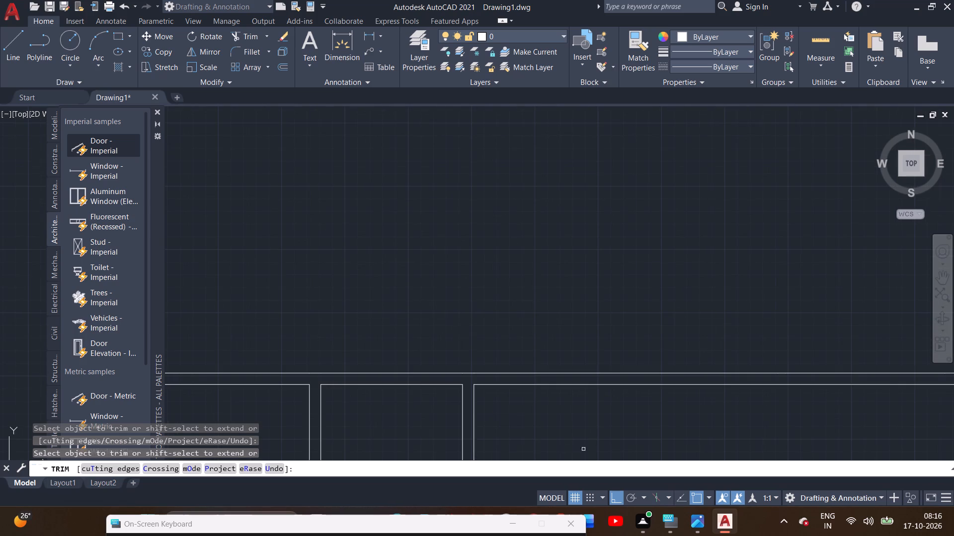
{"action": "middle_click_drag", "start_coordinate": [599, 431], "coordinate": [305, 362]}
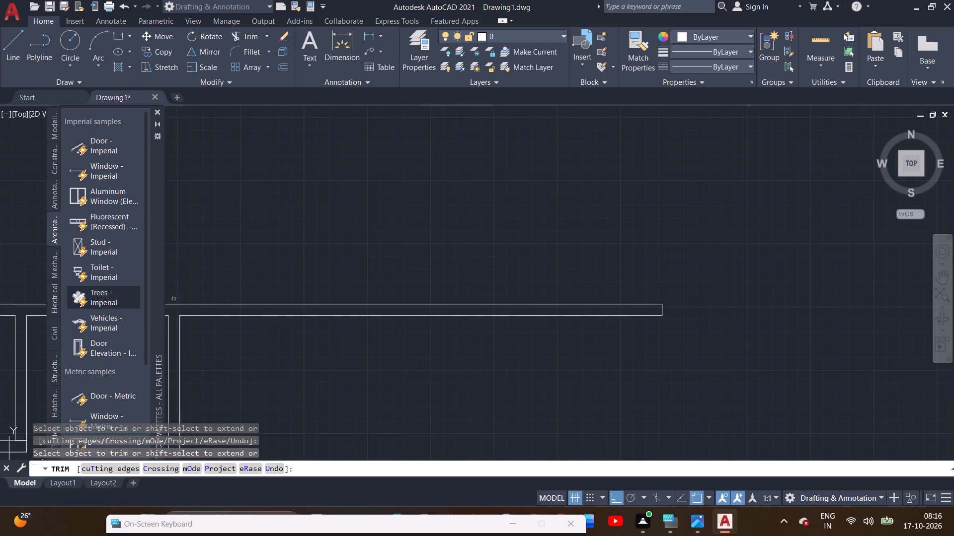
{"action": "left_click_drag", "start_coordinate": [11, 37], "coordinate": [13, 32]}
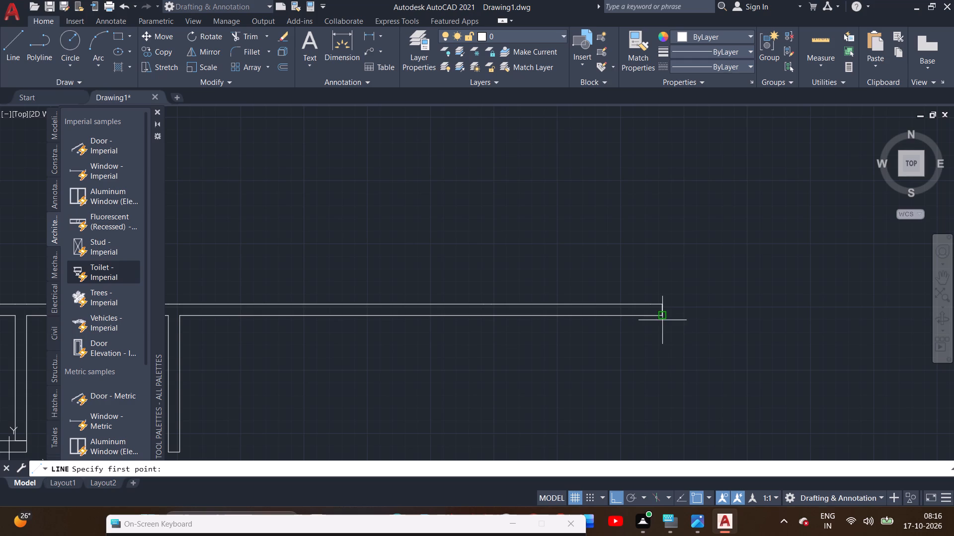
{"action": "left_click", "coordinate": [662, 315]}
{"action": "scroll", "coordinate": [662, 384], "scroll_direction": "down", "scroll_amount": 1}
{"action": "middle_click_drag", "start_coordinate": [656, 373], "coordinate": [629, 326]}
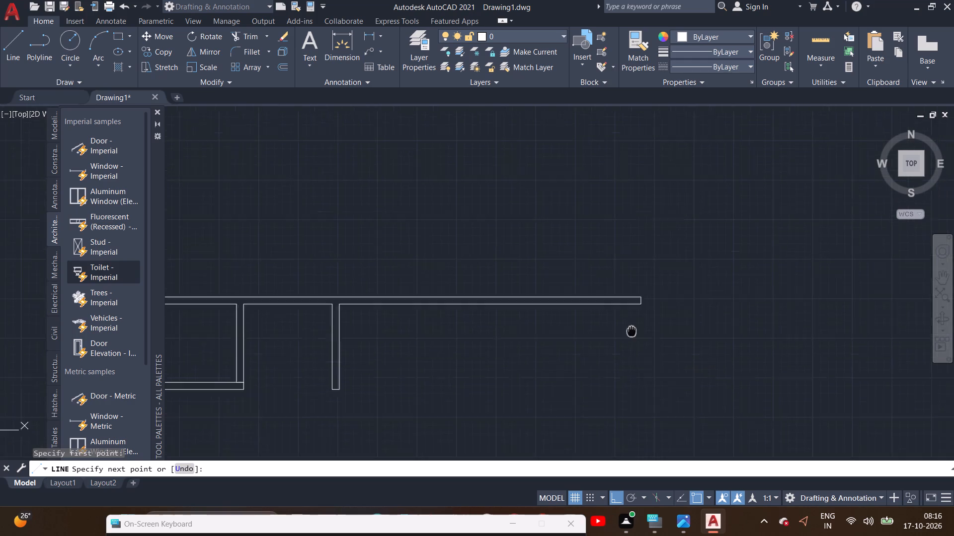
{"action": "middle_click_drag", "start_coordinate": [629, 326], "coordinate": [602, 275]}
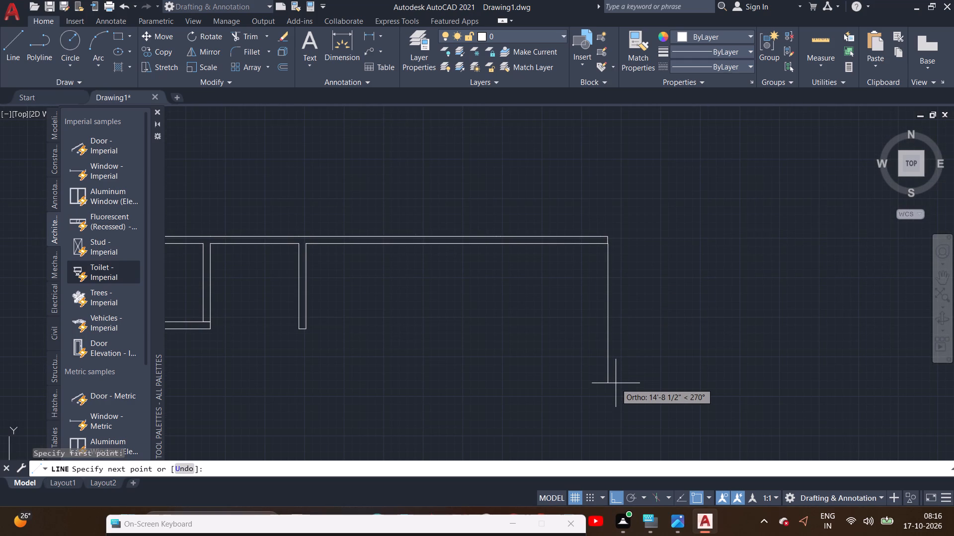
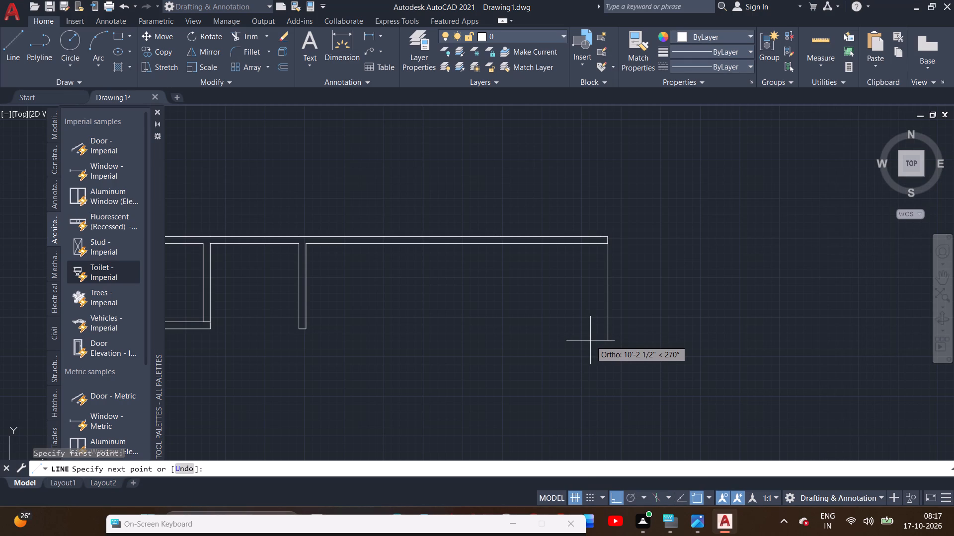
Run the east wall line south from the top wall's inner corner by 4', followed by a 6" segment.
{"action": "middle_click_drag", "start_coordinate": [590, 340], "coordinate": [518, 289]}
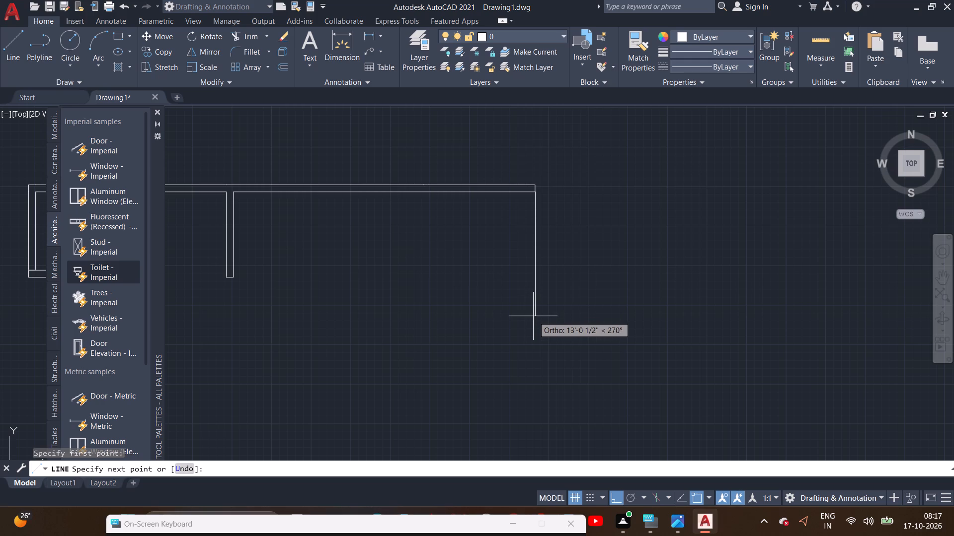
{"action": "key", "text": "4"}
{"action": "key", "text": "apostrophe"}
{"action": "key", "text": "Return"}
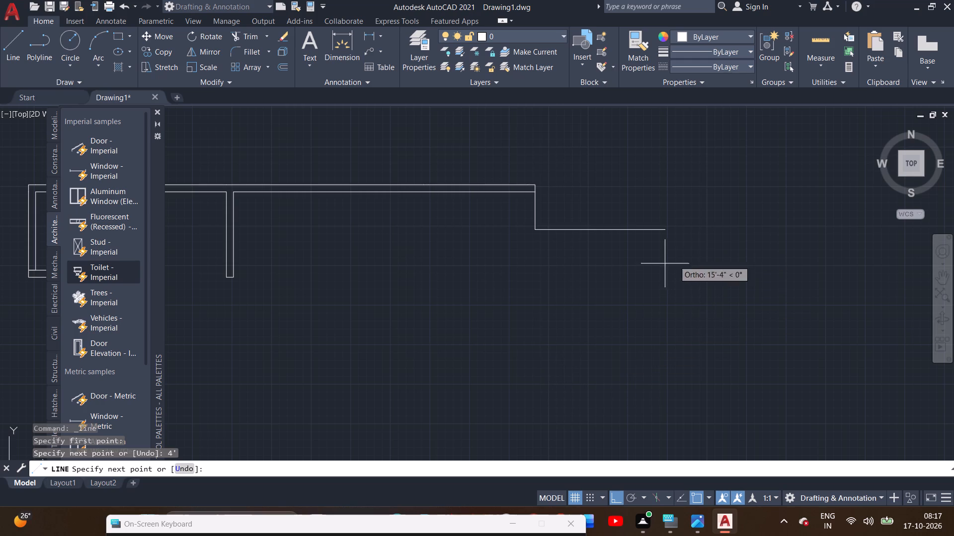
{"action": "scroll", "coordinate": [545, 284], "scroll_direction": "up", "scroll_amount": 1}
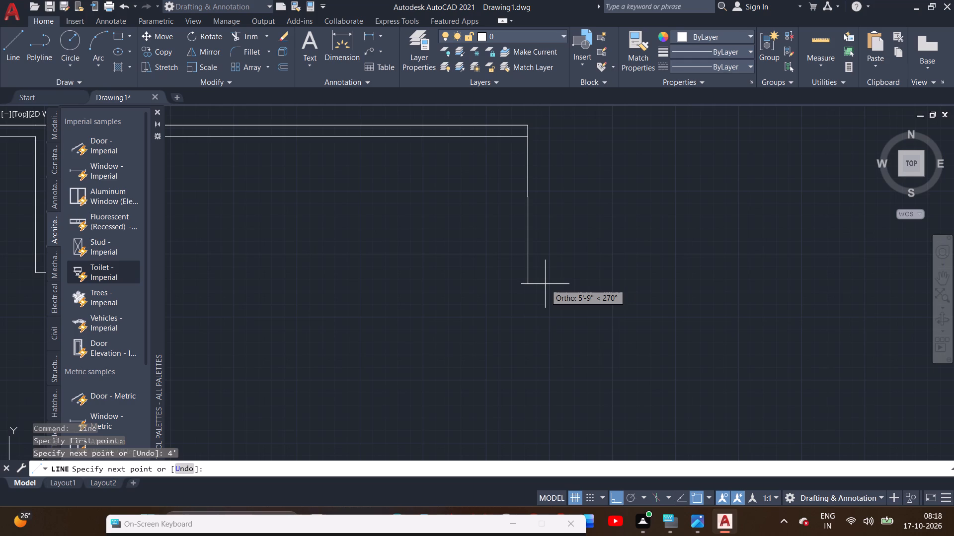
{"action": "key", "text": "6"}
{"action": "key", "text": "shift+quotedbl"}
{"action": "key", "text": "Return"}
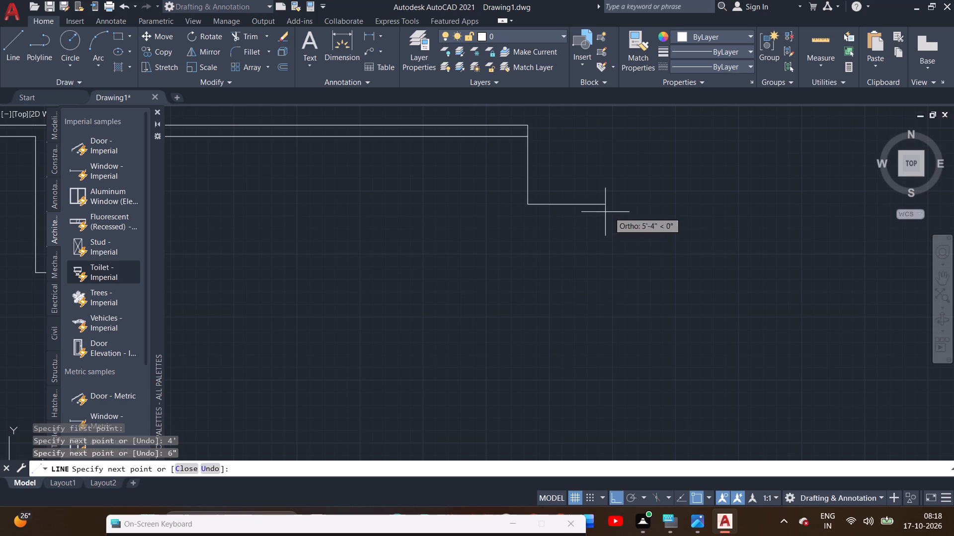
Continue the east wall line south with a 6'6" segment followed by a 6" segment.
{"action": "scroll", "coordinate": [513, 215], "scroll_direction": "up", "scroll_amount": 3}
{"action": "scroll", "coordinate": [533, 186], "scroll_direction": "down", "scroll_amount": 1}
{"action": "scroll", "coordinate": [539, 199], "scroll_direction": "up", "scroll_amount": 2}
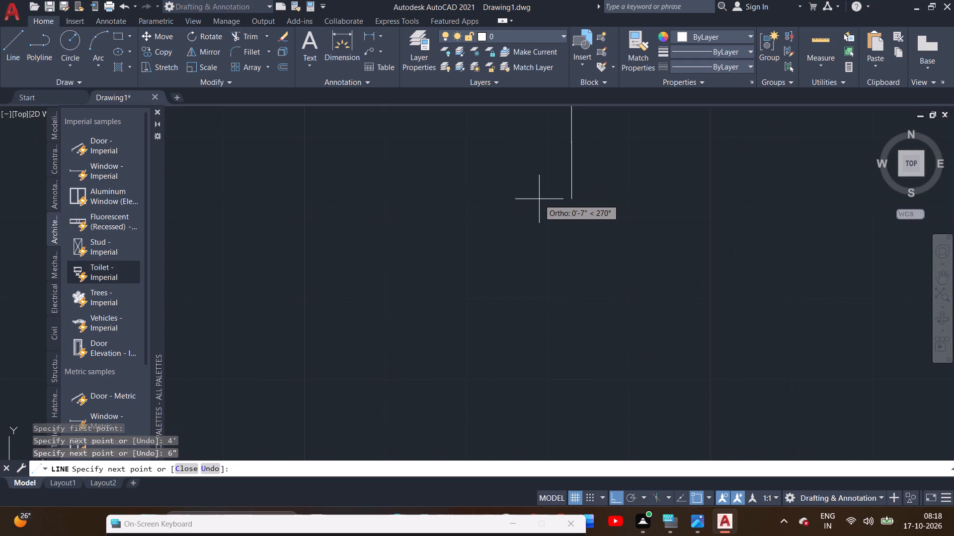
{"action": "middle_click_drag", "start_coordinate": [539, 199], "coordinate": [545, 281]}
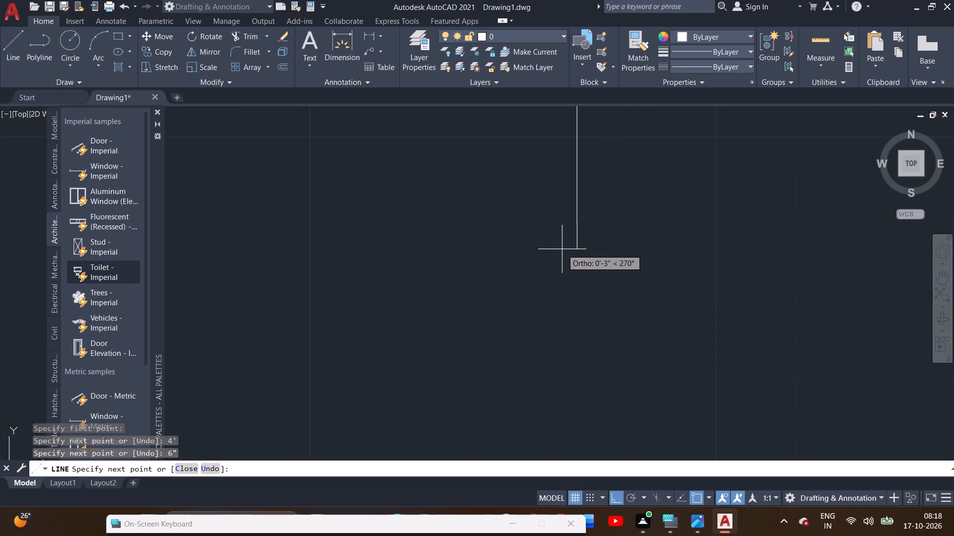
{"action": "scroll", "coordinate": [566, 246], "scroll_direction": "down", "scroll_amount": 3}
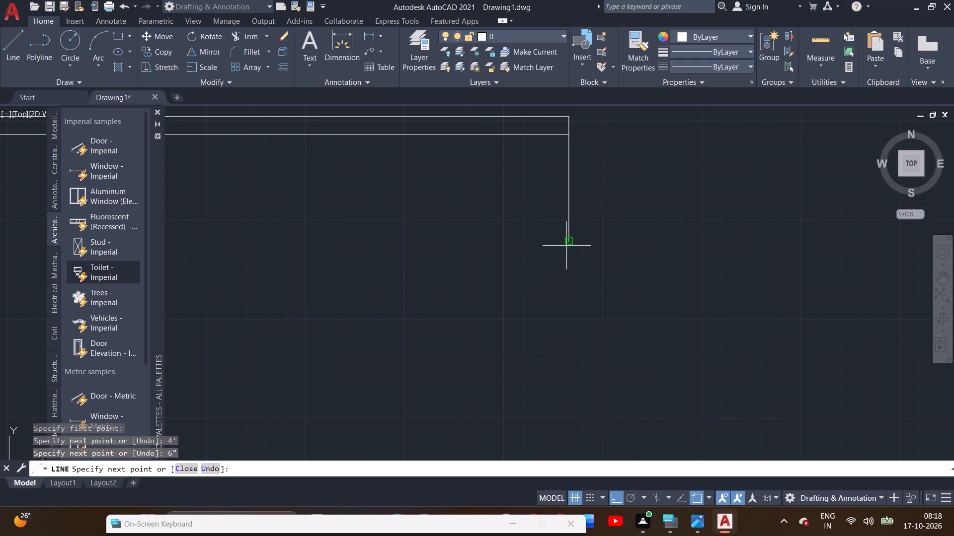
{"action": "scroll", "coordinate": [541, 260], "scroll_direction": "up", "scroll_amount": 2}
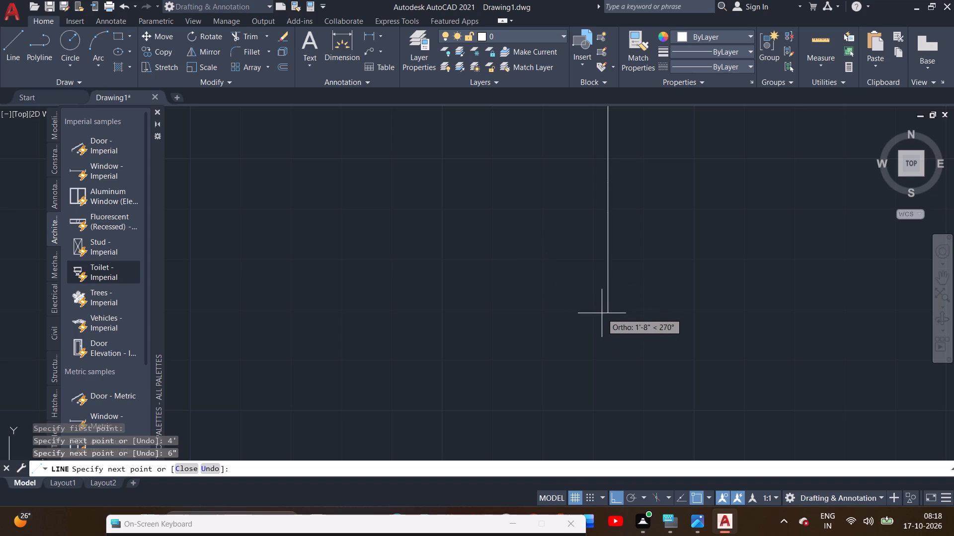
{"action": "key", "text": "6"}
{"action": "key", "text": "apostrophe"}
{"action": "key", "text": "6"}
{"action": "key", "text": "shift+quotedbl"}
{"action": "key", "text": "Return"}
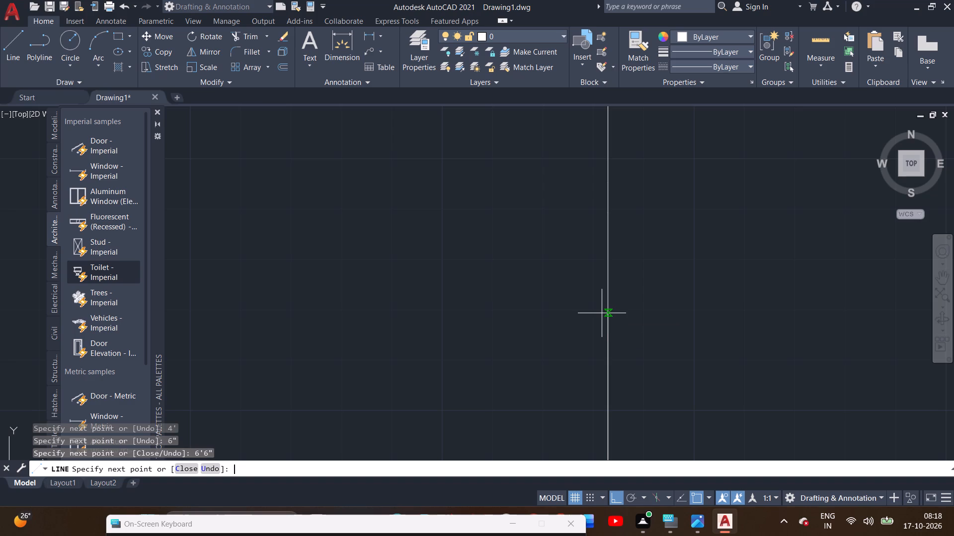
{"action": "scroll", "coordinate": [603, 319], "scroll_direction": "down", "scroll_amount": 3}
{"action": "middle_click_drag", "start_coordinate": [603, 347], "coordinate": [583, 253]}
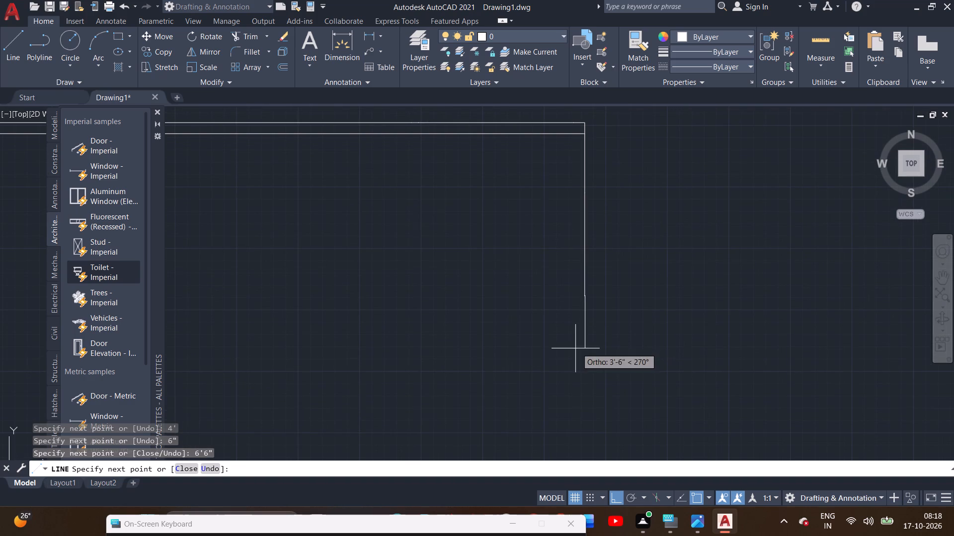
{"action": "scroll", "coordinate": [586, 314], "scroll_direction": "up", "scroll_amount": 3}
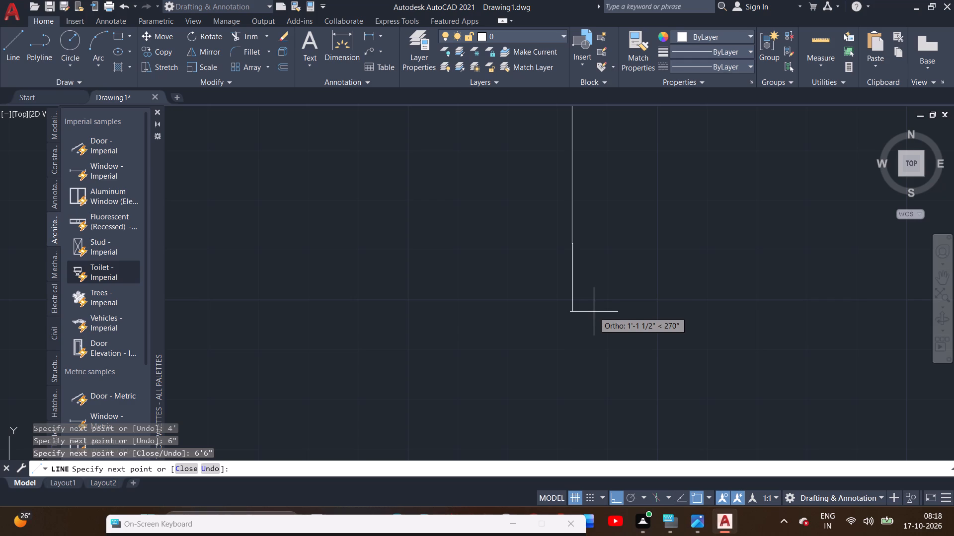
{"action": "middle_click_drag", "start_coordinate": [594, 312], "coordinate": [592, 297]}
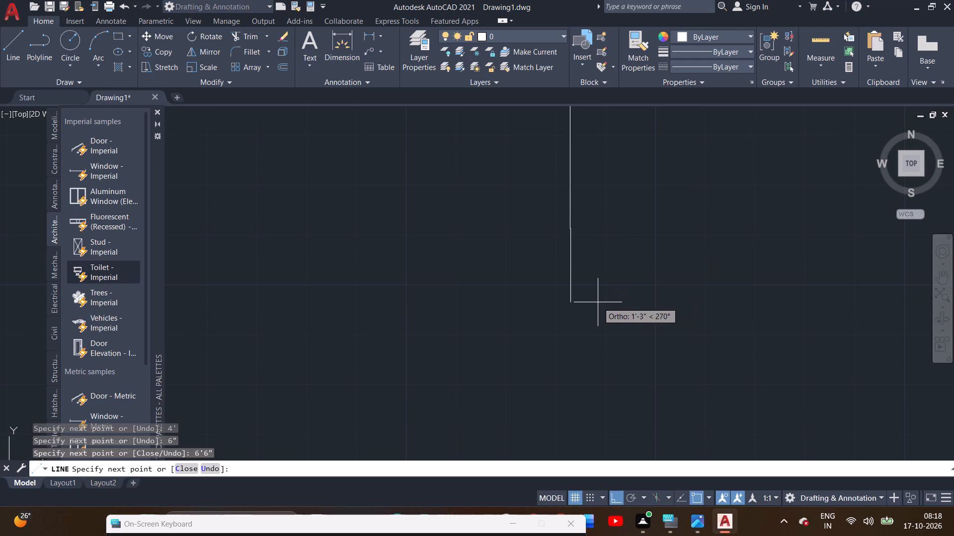
{"action": "key", "text": "6"}
{"action": "key", "text": "shift+quotedbl"}
{"action": "key", "text": "Return"}
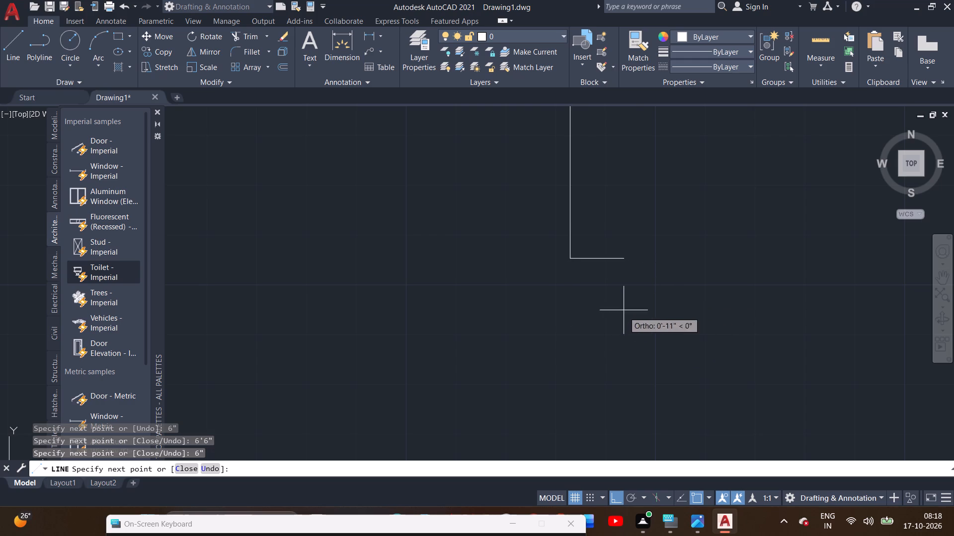
Continue the east wall line south by another 11'9".
{"action": "middle_click_drag", "start_coordinate": [609, 389], "coordinate": [615, 350]}
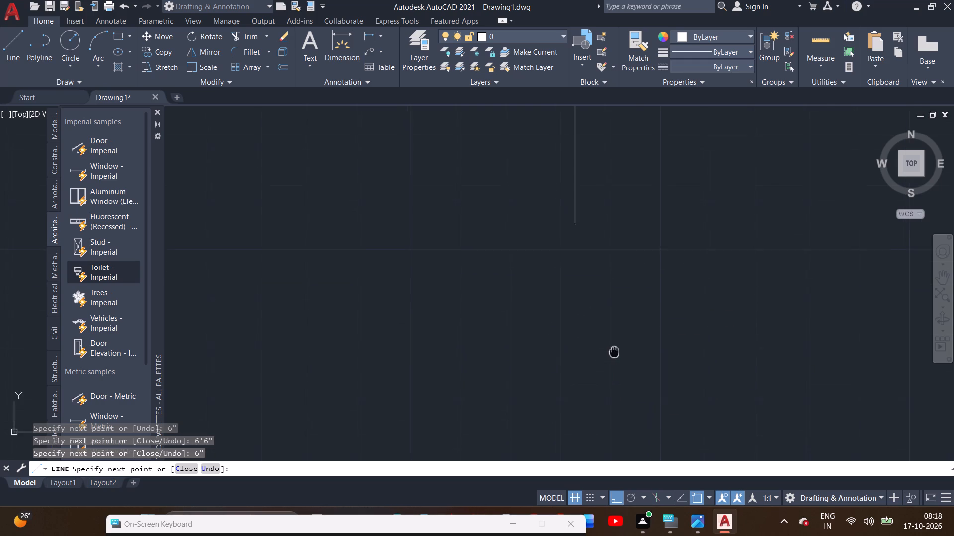
{"action": "middle_click_drag", "start_coordinate": [615, 350], "coordinate": [618, 341]}
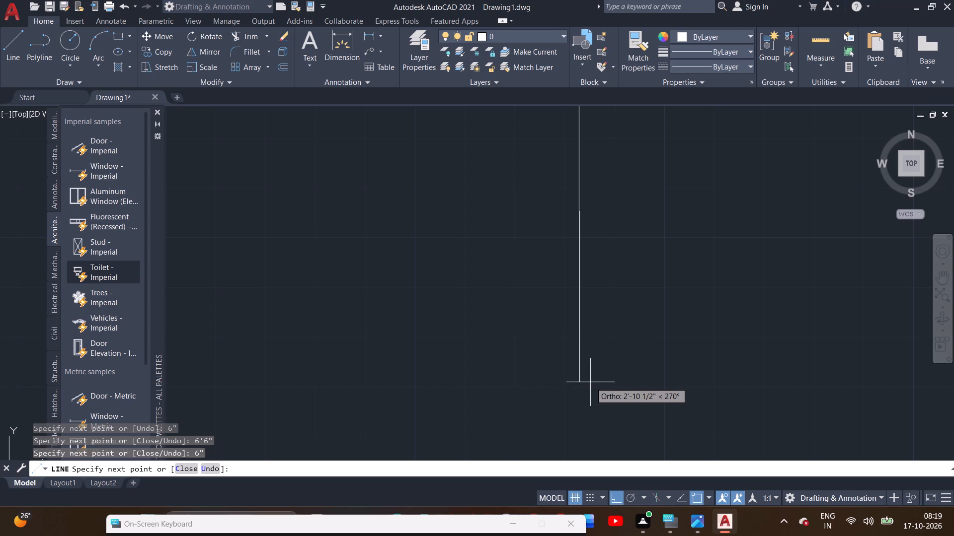
{"action": "type", "text": "11'9"}
{"action": "key", "text": "shift+quotedbl"}
{"action": "key", "text": "Return"}
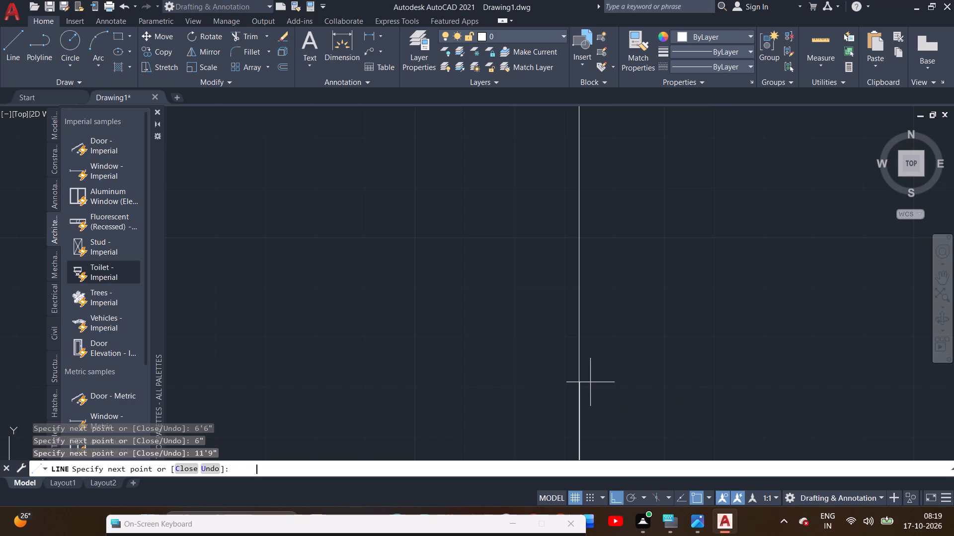
Draw the building's south line west from the east wall's lower end until it aligns with the first room's outer west face.
{"action": "scroll", "coordinate": [562, 389], "scroll_direction": "down", "scroll_amount": 3}
{"action": "middle_click_drag", "start_coordinate": [568, 386], "coordinate": [616, 170]}
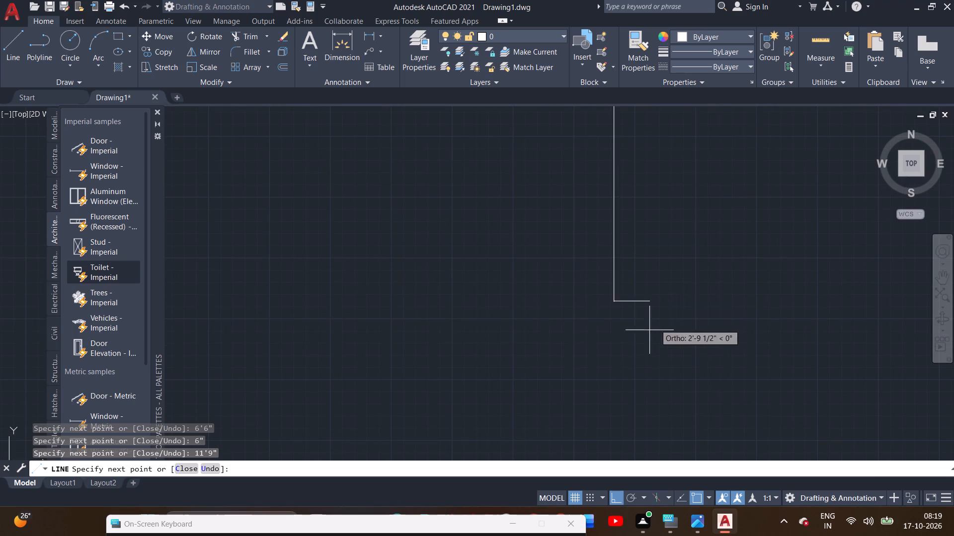
{"action": "scroll", "coordinate": [561, 339], "scroll_direction": "down", "scroll_amount": 1}
{"action": "middle_click_drag", "start_coordinate": [566, 324], "coordinate": [640, 350]}
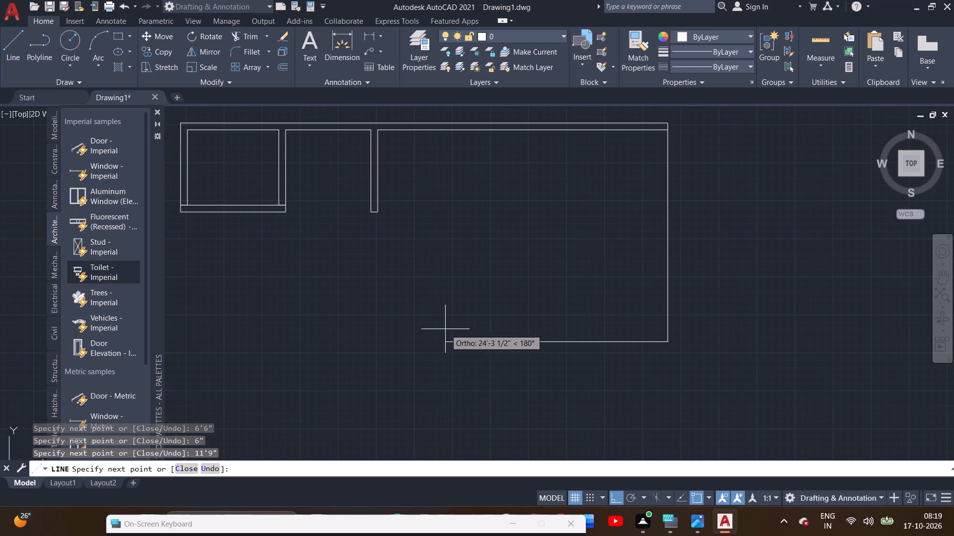
{"action": "scroll", "coordinate": [445, 329], "scroll_direction": "down", "scroll_amount": 2}
{"action": "middle_click_drag", "start_coordinate": [454, 329], "coordinate": [658, 323]}
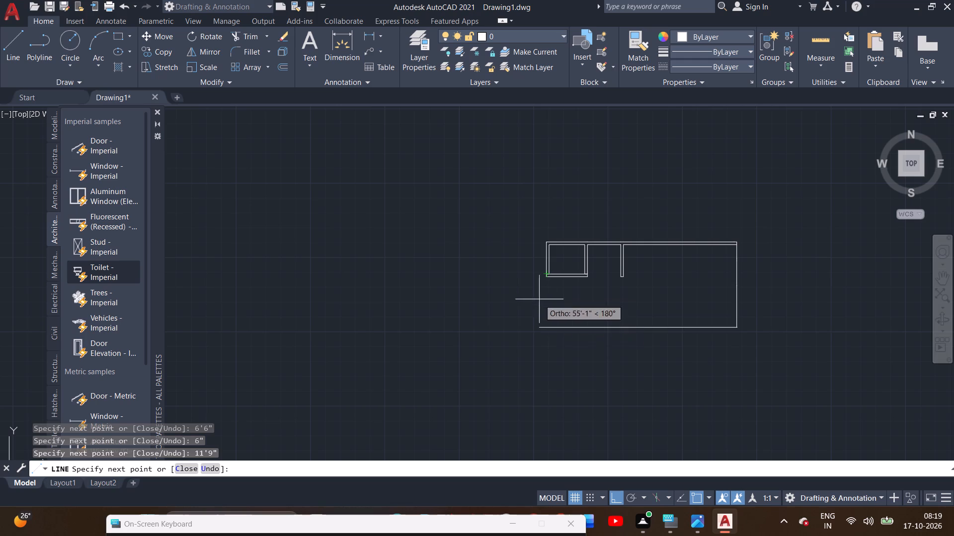
{"action": "scroll", "coordinate": [539, 281], "scroll_direction": "up", "scroll_amount": 2}
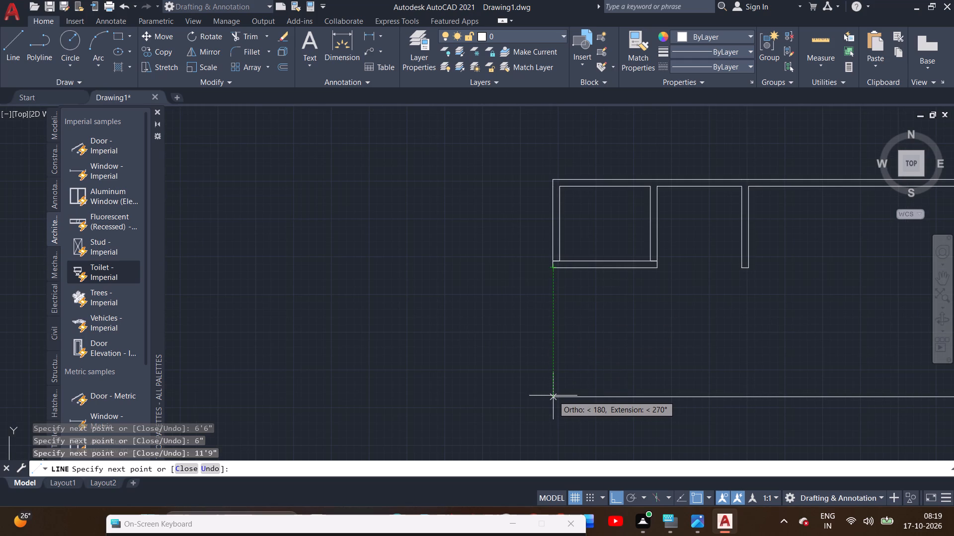
{"action": "left_click", "coordinate": [553, 397]}
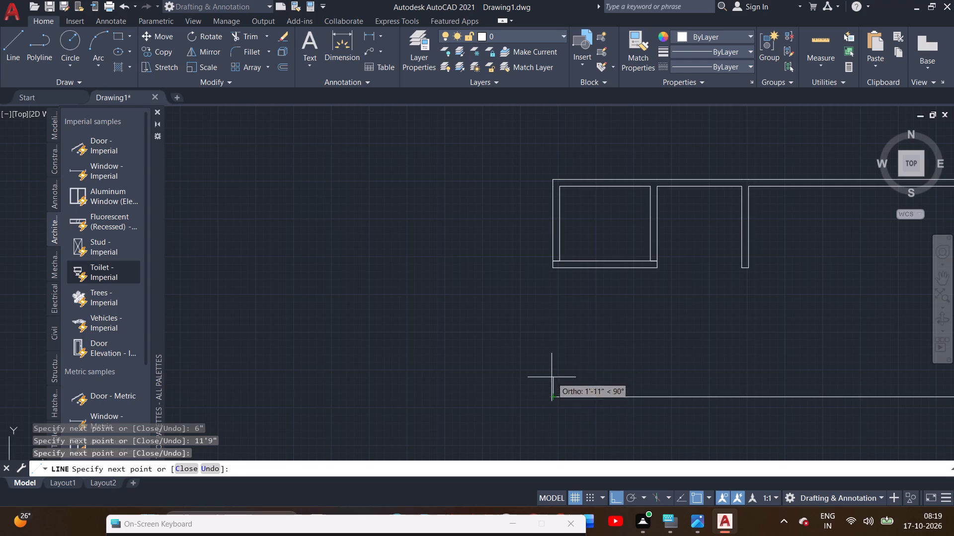
Close the outline north to the first room's outer southwest corner and finish the line.
{"action": "left_click", "coordinate": [555, 268]}
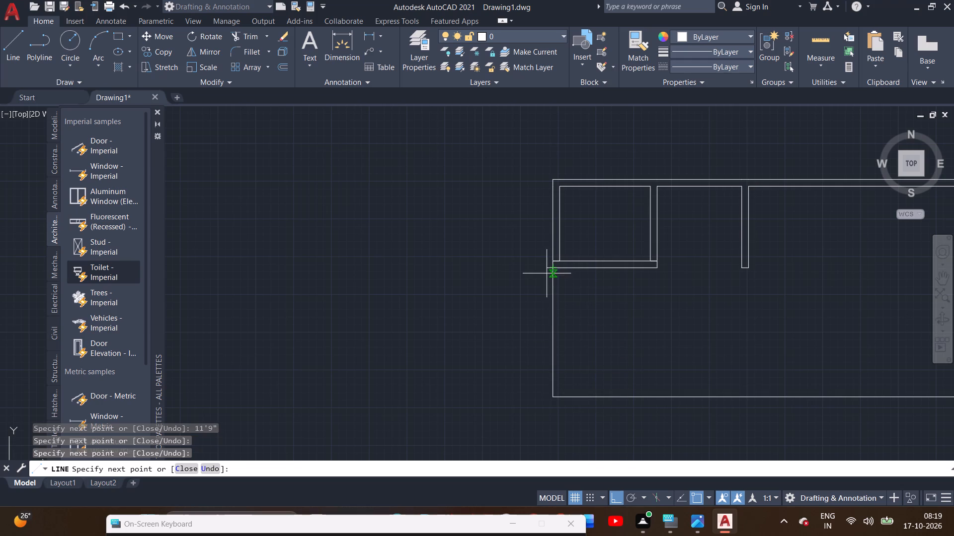
{"action": "right_click", "coordinate": [546, 273]}
{"action": "left_click_drag", "start_coordinate": [567, 276], "coordinate": [573, 269]}
{"action": "left_click", "coordinate": [573, 267]}
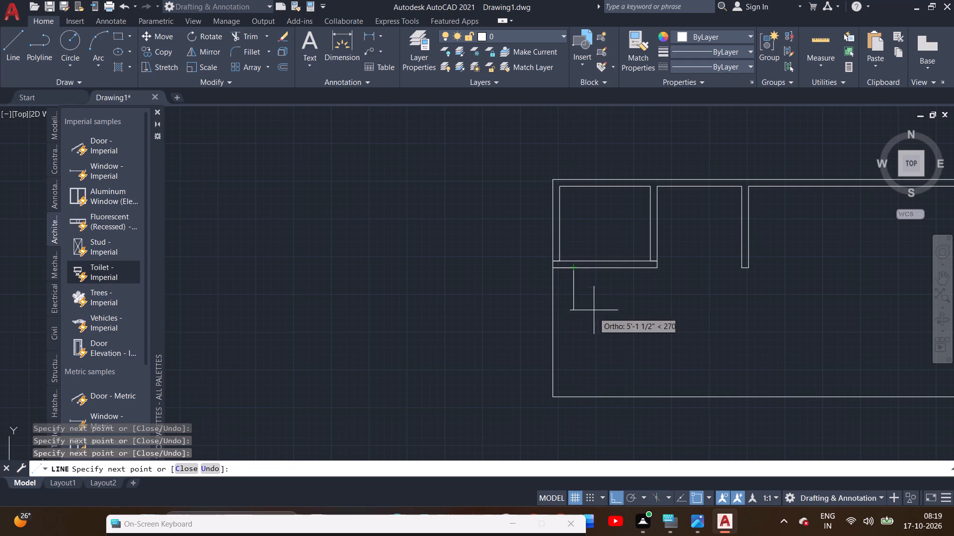
{"action": "right_click", "coordinate": [591, 300]}
{"action": "left_click", "coordinate": [608, 309]}
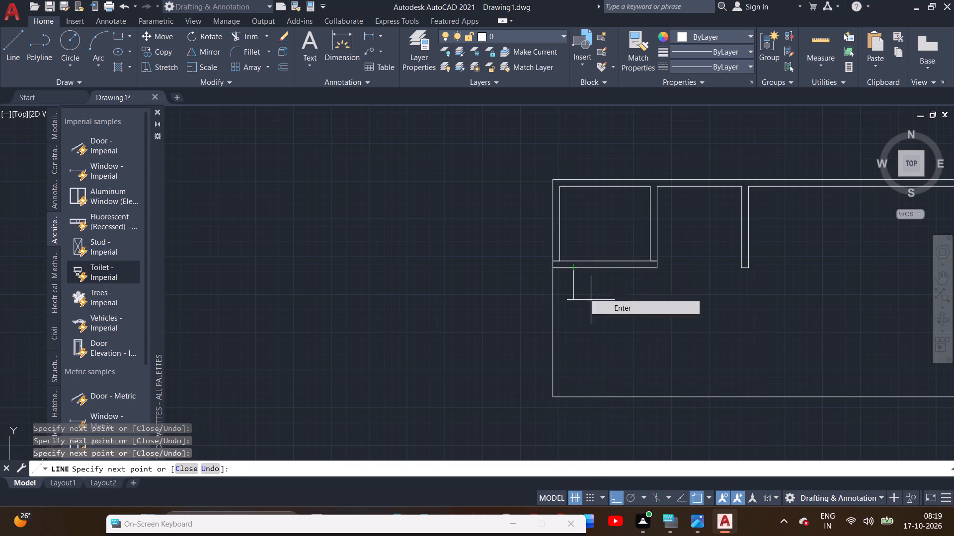
Start a line where the north wall's inner face meets the outer east line and run it 9" west along that face.
{"action": "middle_click_drag", "start_coordinate": [607, 336], "coordinate": [503, 315]}
{"action": "scroll", "coordinate": [485, 314], "scroll_direction": "down", "scroll_amount": 2}
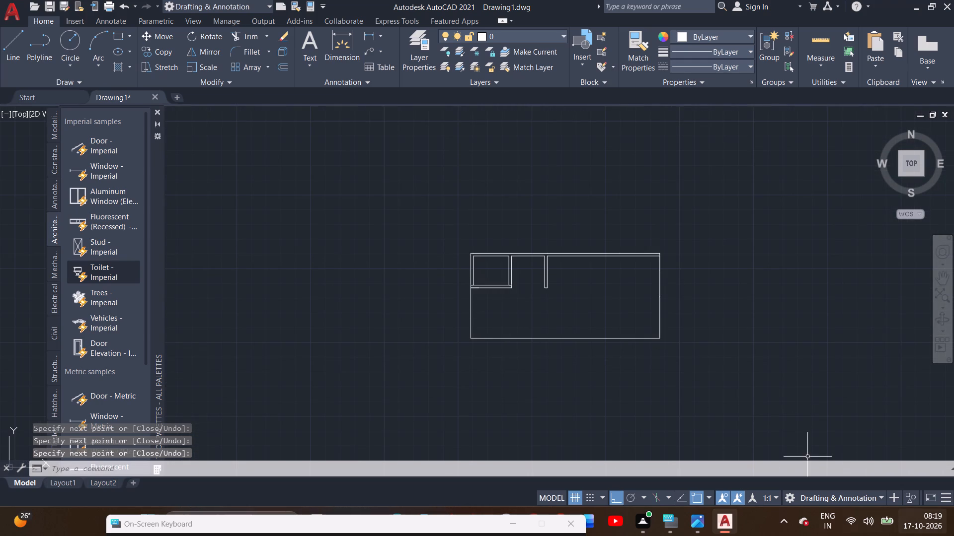
{"action": "scroll", "coordinate": [580, 238], "scroll_direction": "up", "scroll_amount": 2}
{"action": "middle_click_drag", "start_coordinate": [635, 289], "coordinate": [504, 197]}
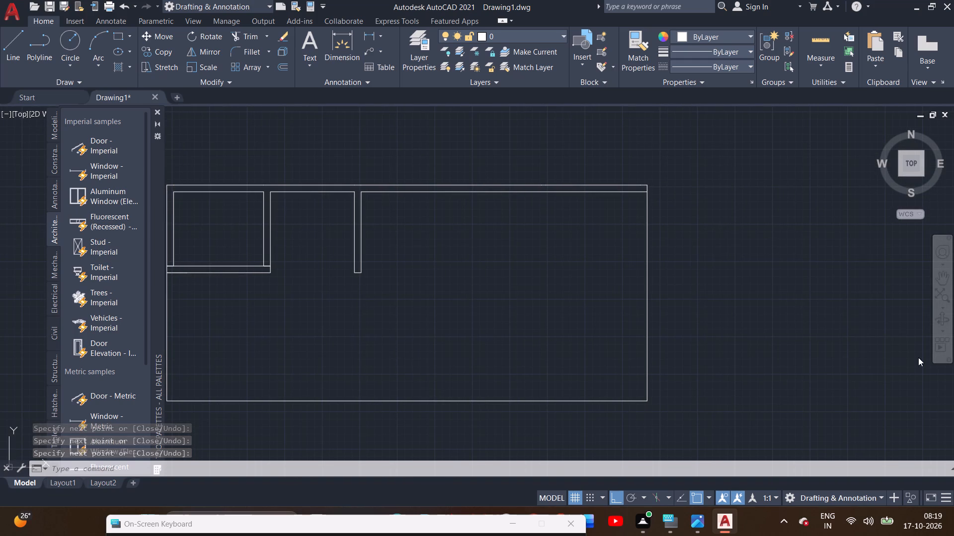
{"action": "double_click", "coordinate": [12, 52]}
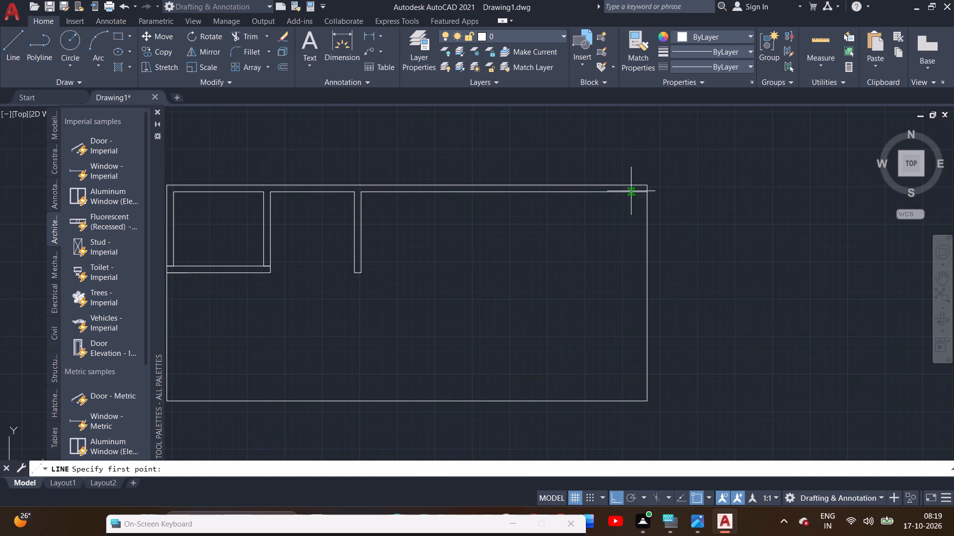
{"action": "scroll", "coordinate": [631, 178], "scroll_direction": "up", "scroll_amount": 2}
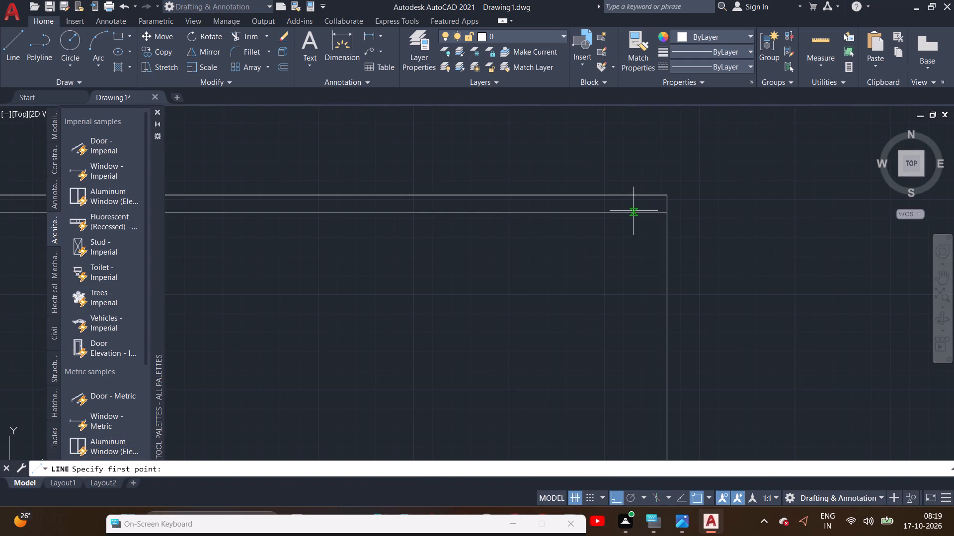
{"action": "left_click", "coordinate": [665, 212]}
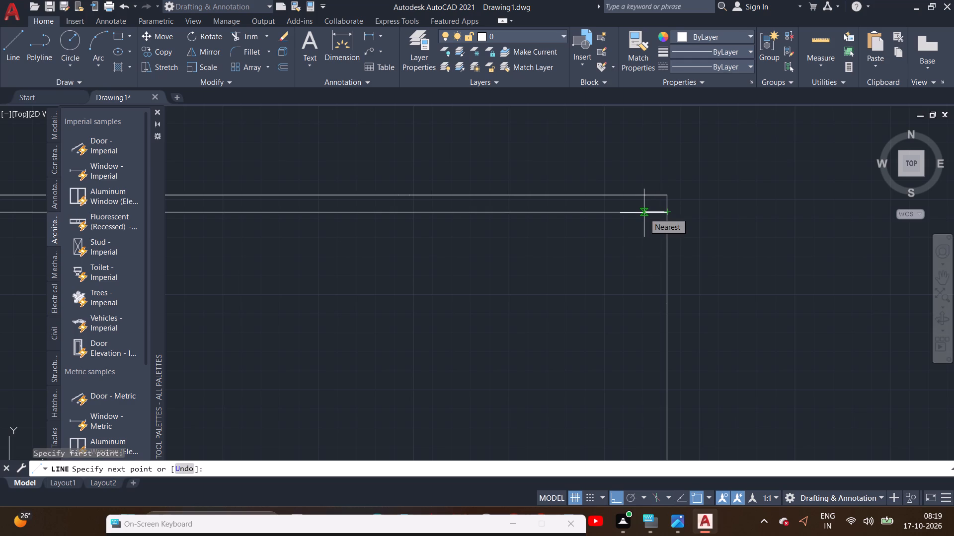
{"action": "key", "text": "9"}
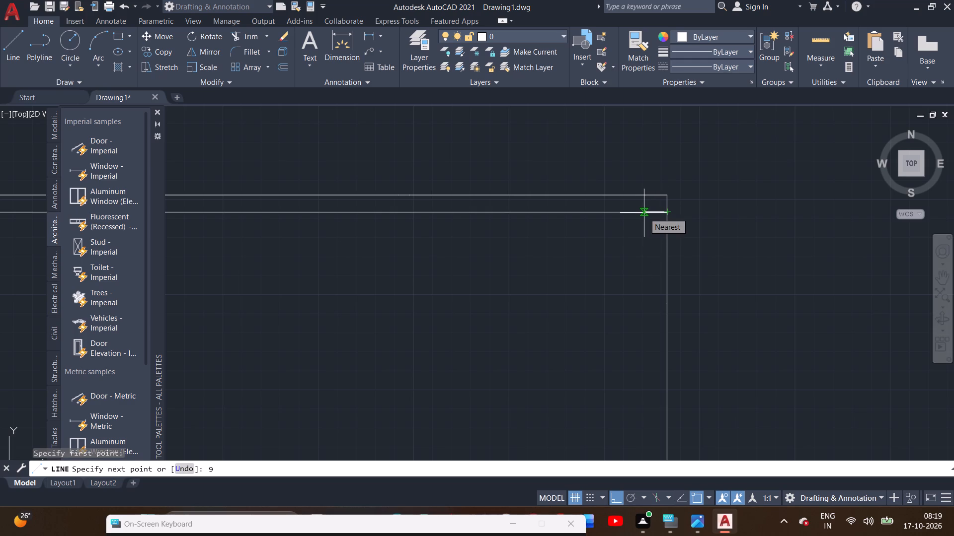
{"action": "key", "text": "shift+quotedbl"}
{"action": "key", "text": "Return"}
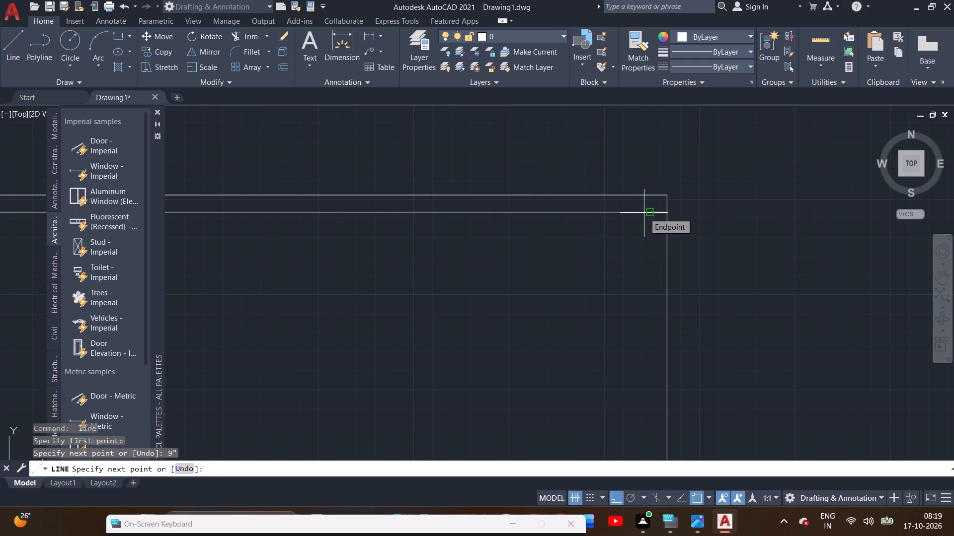
Continue the line south to the building's south line as the east wall's inner face, and finish the line.
{"action": "scroll", "coordinate": [621, 357], "scroll_direction": "down", "scroll_amount": 2}
{"action": "middle_click_drag", "start_coordinate": [621, 357], "coordinate": [582, 254]}
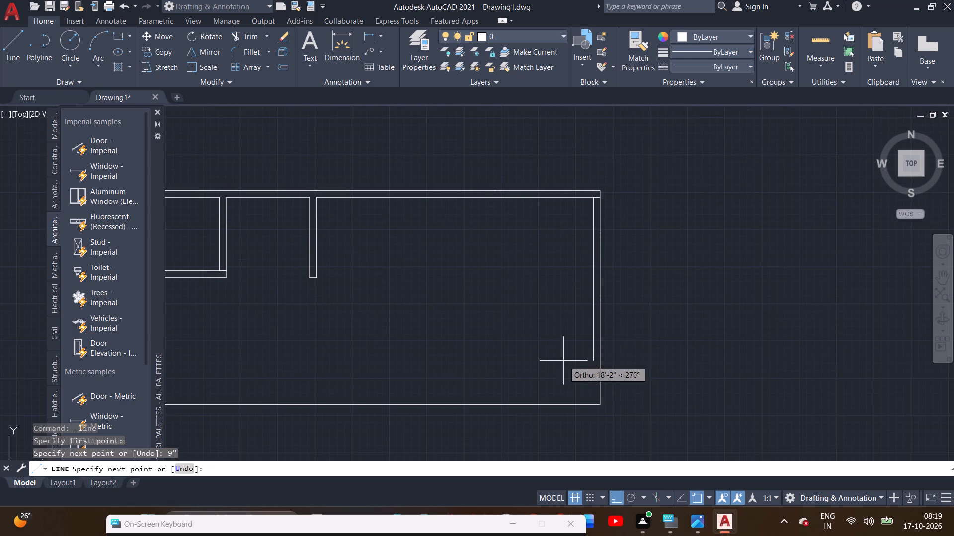
{"action": "middle_click_drag", "start_coordinate": [566, 371], "coordinate": [556, 327]}
{"action": "scroll", "coordinate": [566, 371], "scroll_direction": "up", "scroll_amount": 1}
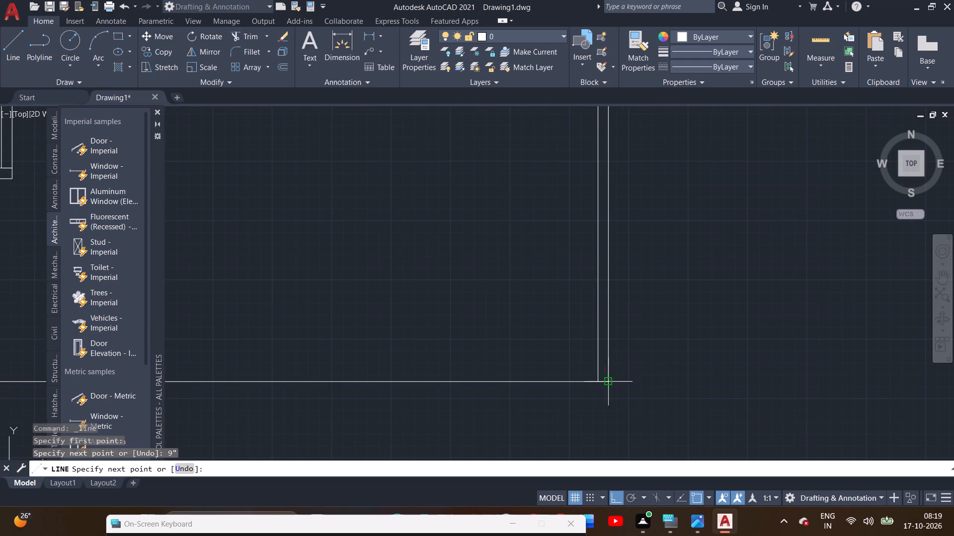
{"action": "scroll", "coordinate": [596, 383], "scroll_direction": "up", "scroll_amount": 3}
{"action": "left_click", "coordinate": [591, 379]}
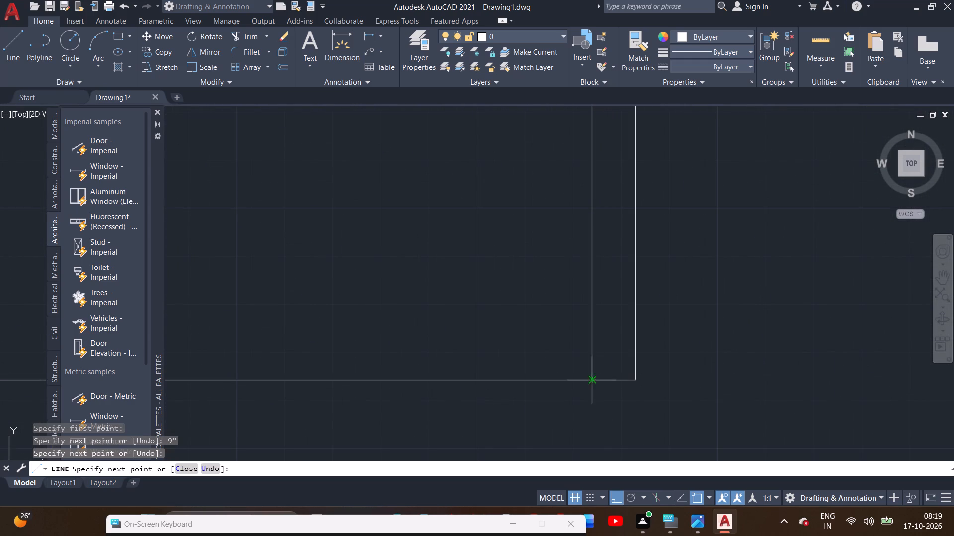
{"action": "right_click", "coordinate": [525, 428]}
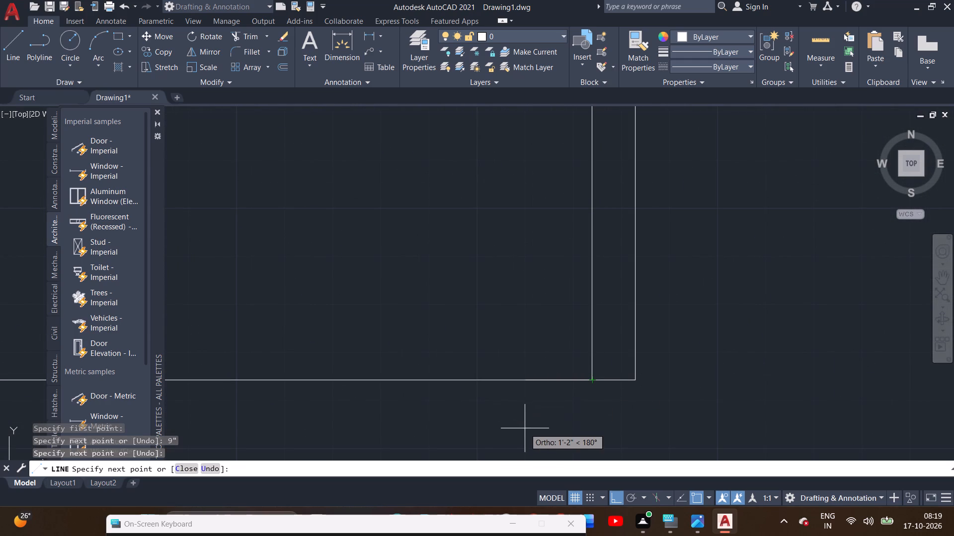
{"action": "right_click", "coordinate": [525, 428]}
{"action": "double_click", "coordinate": [561, 276]}
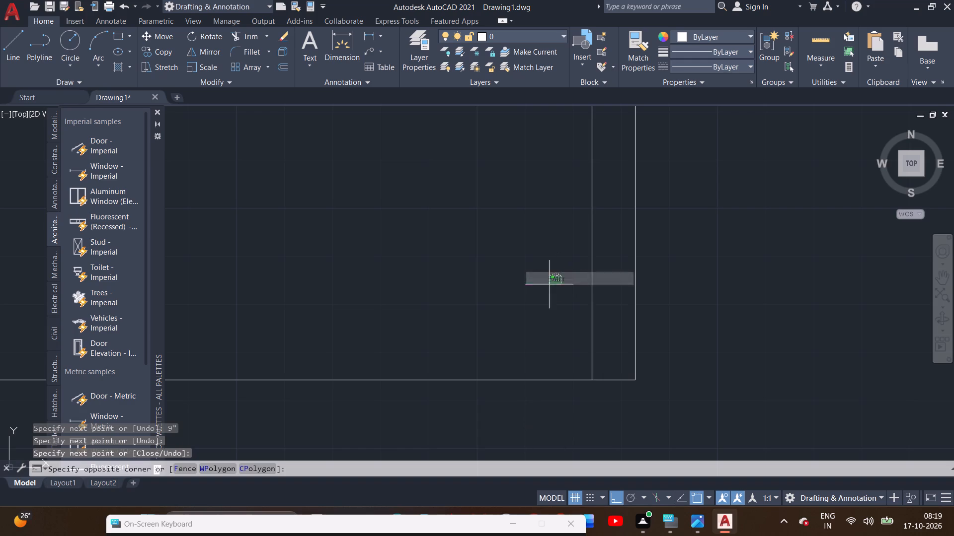
{"action": "scroll", "coordinate": [530, 326], "scroll_direction": "down", "scroll_amount": 3}
{"action": "left_click", "coordinate": [523, 302]}
Trim the overlapping line pieces crossing the east wall's thickness at the building's northeast corner.
{"action": "scroll", "coordinate": [523, 302], "scroll_direction": "down", "scroll_amount": 1}
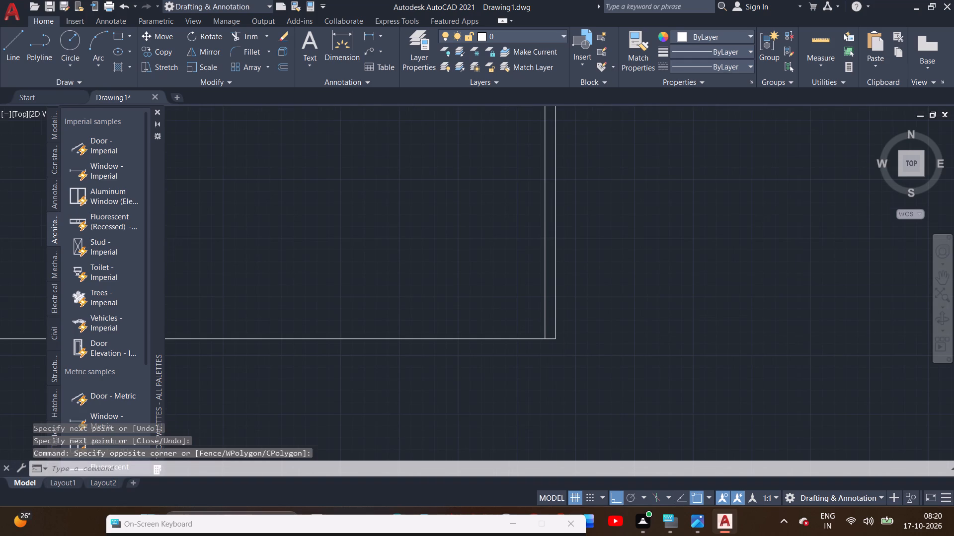
{"action": "middle_click_drag", "start_coordinate": [523, 302], "coordinate": [553, 330]}
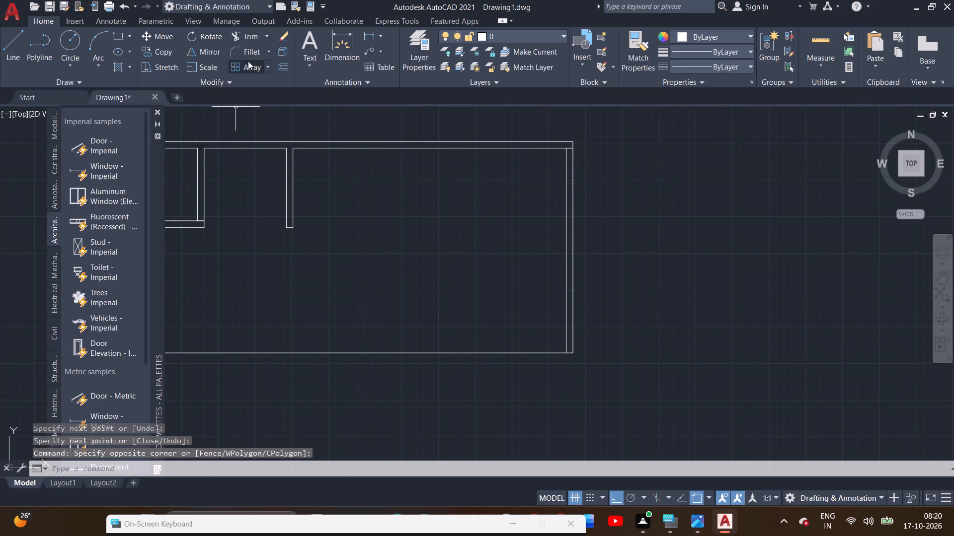
{"action": "left_click", "coordinate": [237, 36]}
{"action": "middle_click_drag", "start_coordinate": [411, 230], "coordinate": [393, 249]}
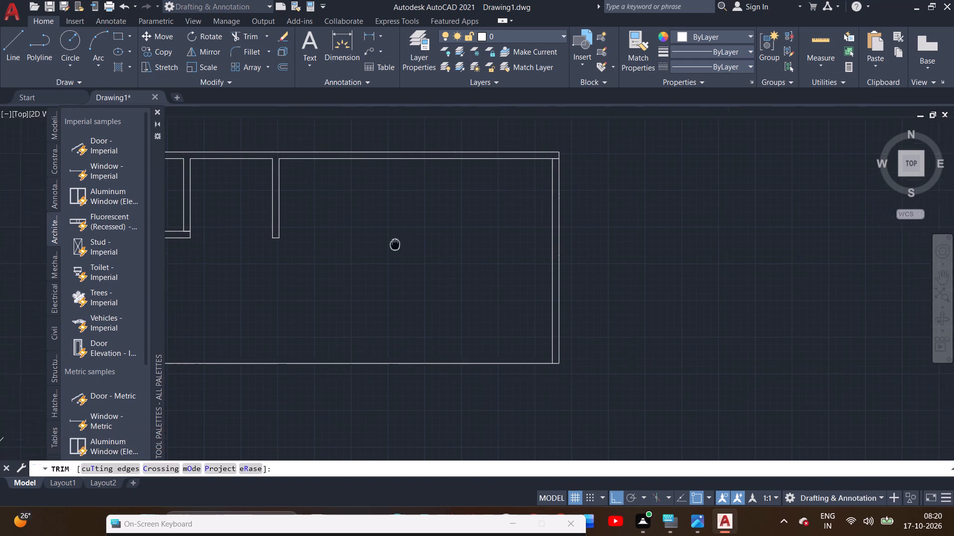
{"action": "middle_click_drag", "start_coordinate": [393, 249], "coordinate": [310, 418]}
{"action": "scroll", "coordinate": [437, 335], "scroll_direction": "up", "scroll_amount": 2}
{"action": "scroll", "coordinate": [484, 334], "scroll_direction": "up", "scroll_amount": 2}
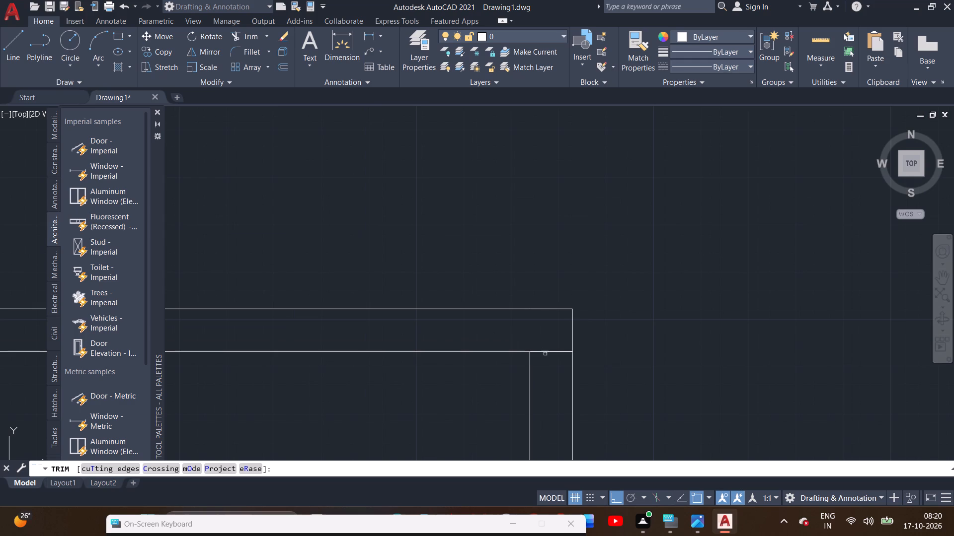
{"action": "left_click", "coordinate": [558, 353]}
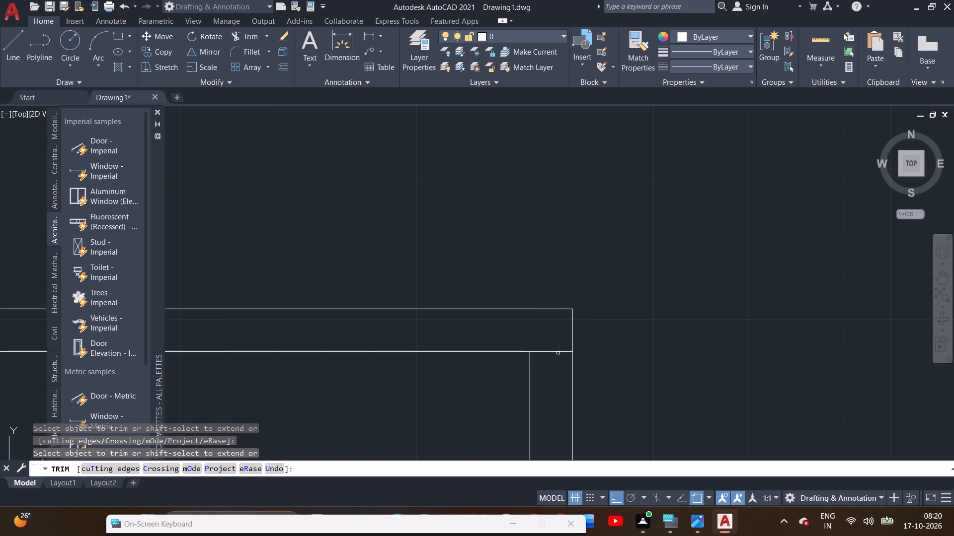
{"action": "left_click", "coordinate": [541, 350]}
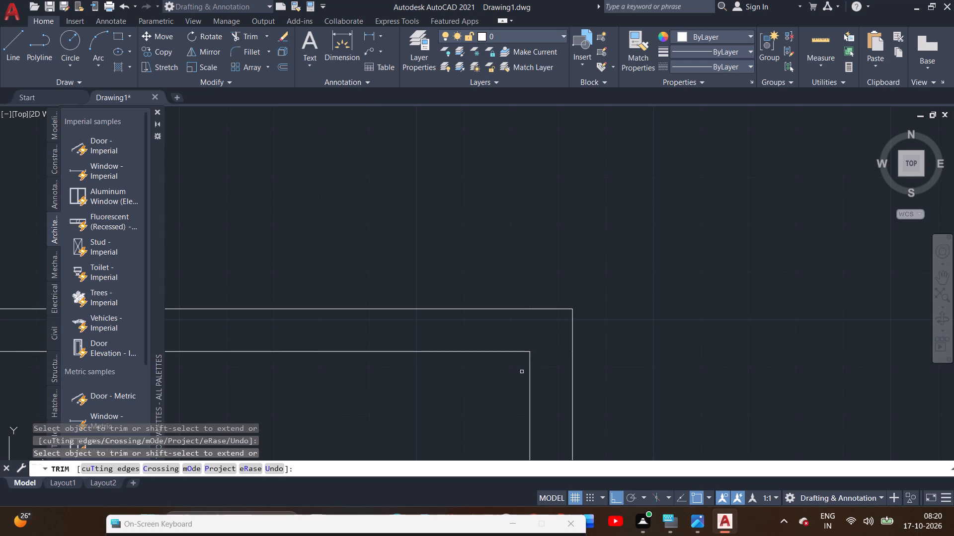
Start a line at the inner northeast corner and draw it 4' south along the east wall's inner face.
{"action": "scroll", "coordinate": [453, 388], "scroll_direction": "down", "scroll_amount": 1}
{"action": "scroll", "coordinate": [238, 399], "scroll_direction": "down", "scroll_amount": 2}
{"action": "middle_click_drag", "start_coordinate": [231, 402], "coordinate": [522, 317]}
{"action": "middle_click_drag", "start_coordinate": [405, 397], "coordinate": [463, 320]}
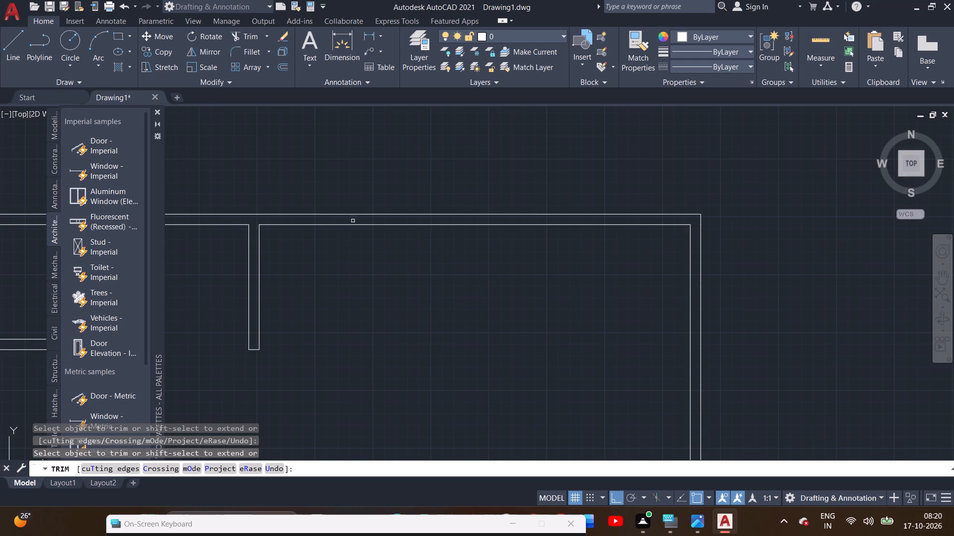
{"action": "left_click", "coordinate": [6, 60]}
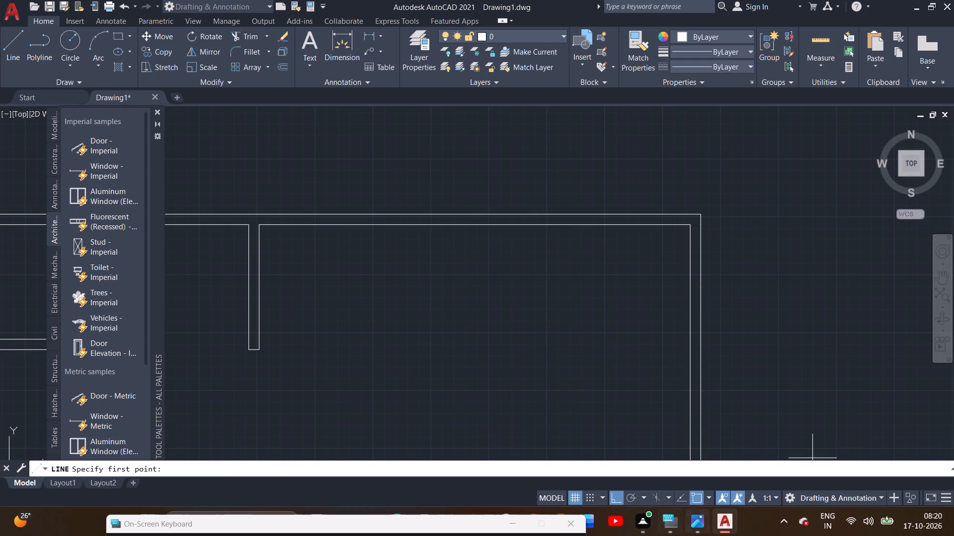
{"action": "left_click", "coordinate": [691, 221]}
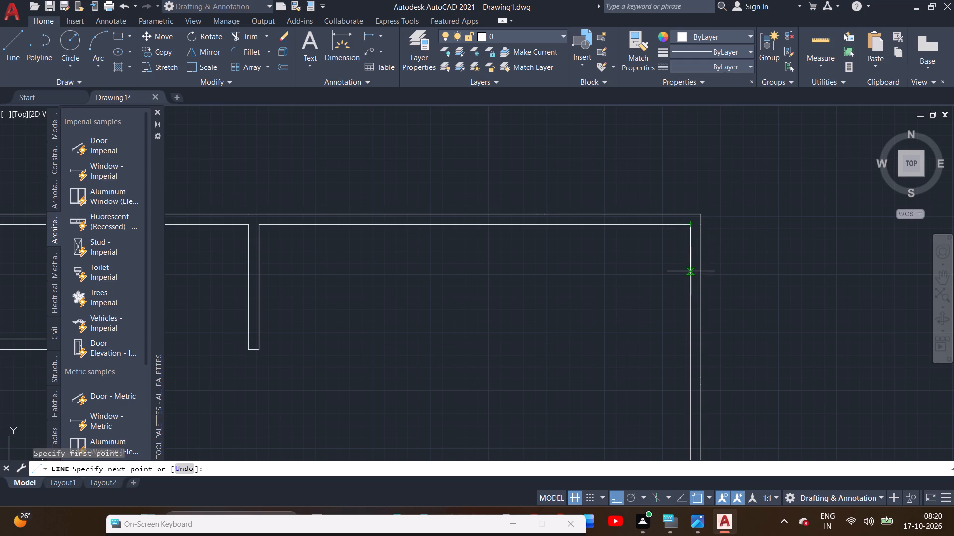
{"action": "scroll", "coordinate": [690, 271], "scroll_direction": "up", "scroll_amount": 2}
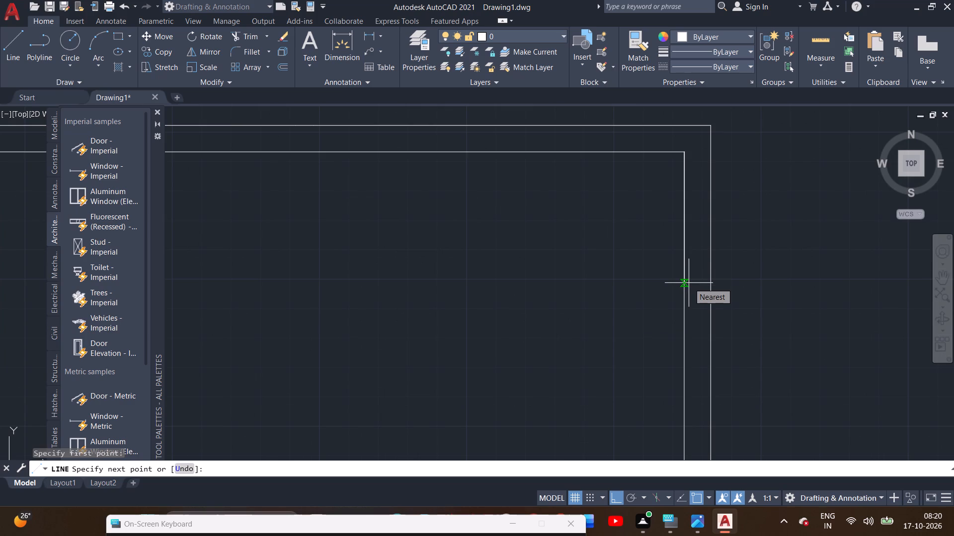
{"action": "key", "text": "4"}
{"action": "key", "text": "apostrophe"}
{"action": "key", "text": "Return"}
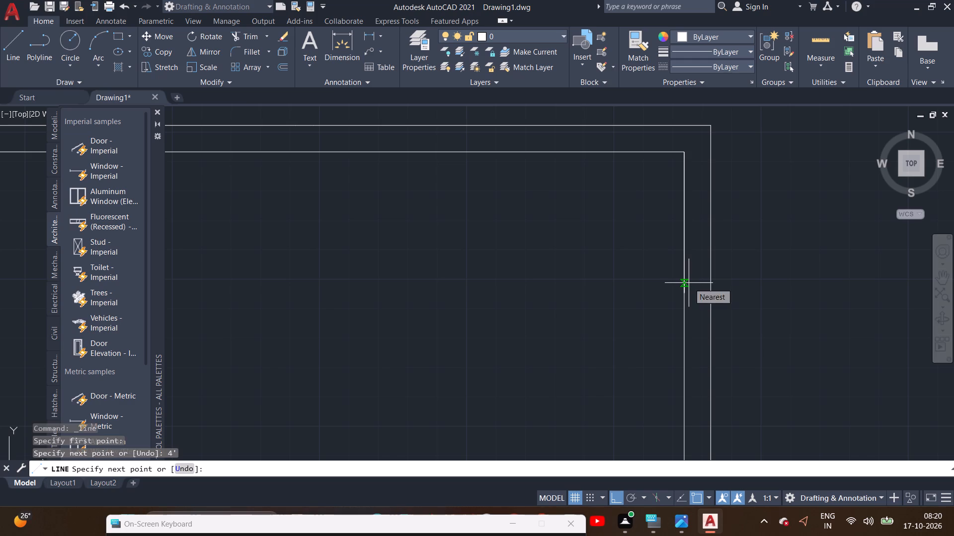
Continue the line west by 10'6" from the east wall's inner face.
{"action": "scroll", "coordinate": [518, 277], "scroll_direction": "down", "scroll_amount": 5}
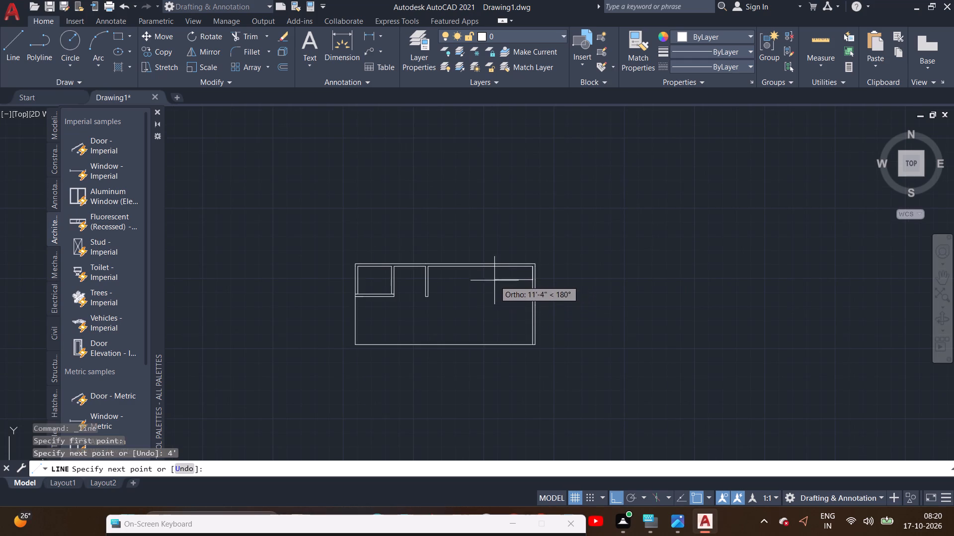
{"action": "middle_click_drag", "start_coordinate": [498, 277], "coordinate": [610, 281]}
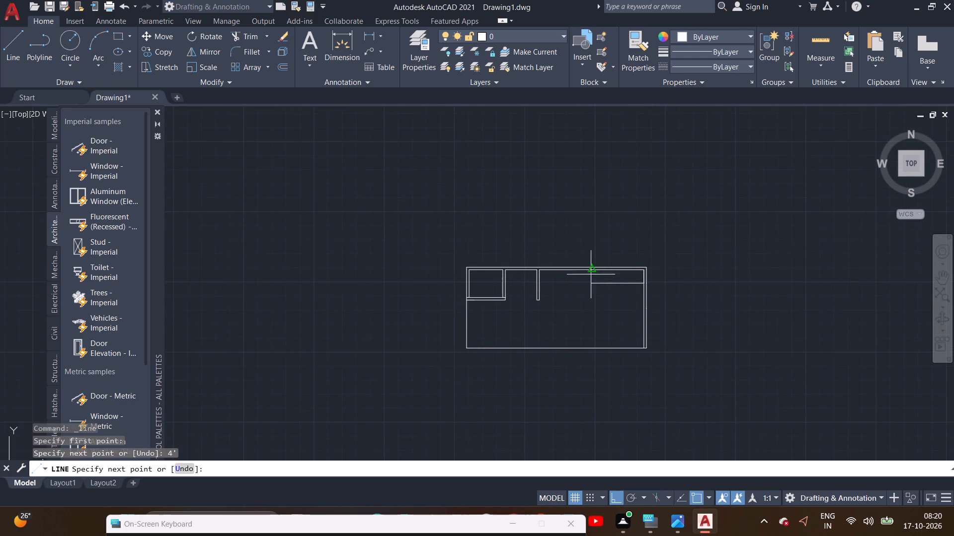
{"action": "scroll", "coordinate": [588, 284], "scroll_direction": "up", "scroll_amount": 3}
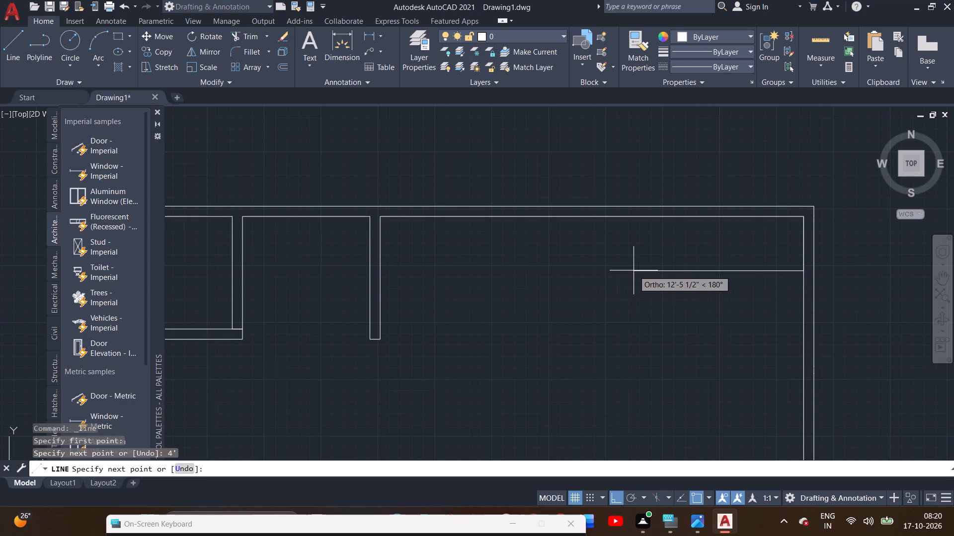
{"action": "type", "text": "10"}
{"action": "key", "text": "apostrophe"}
{"action": "key", "text": "6"}
{"action": "key", "text": "shift+quotedbl"}
{"action": "key", "text": "Return"}
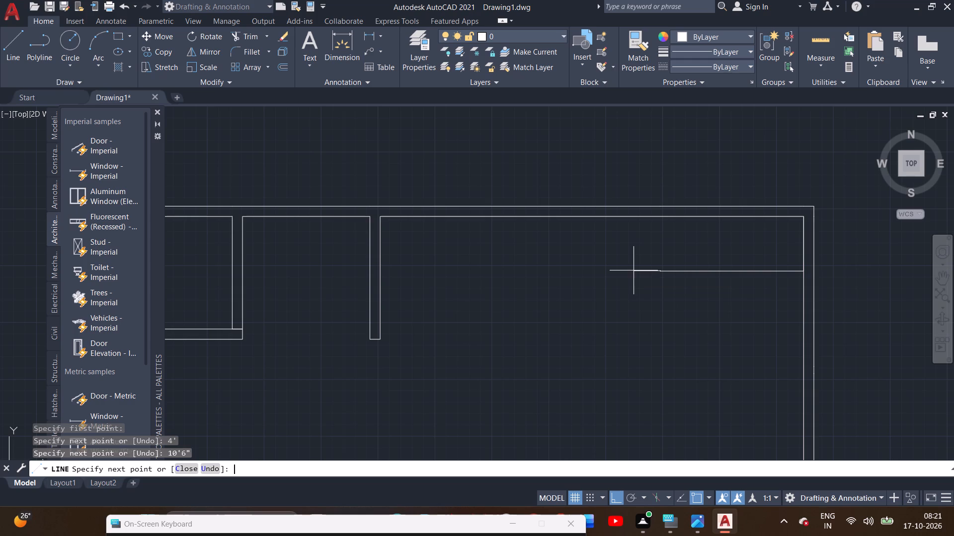
Close the small northeast rectangle north to the north wall's inner face and finish the line.
{"action": "scroll", "coordinate": [650, 221], "scroll_direction": "up", "scroll_amount": 2}
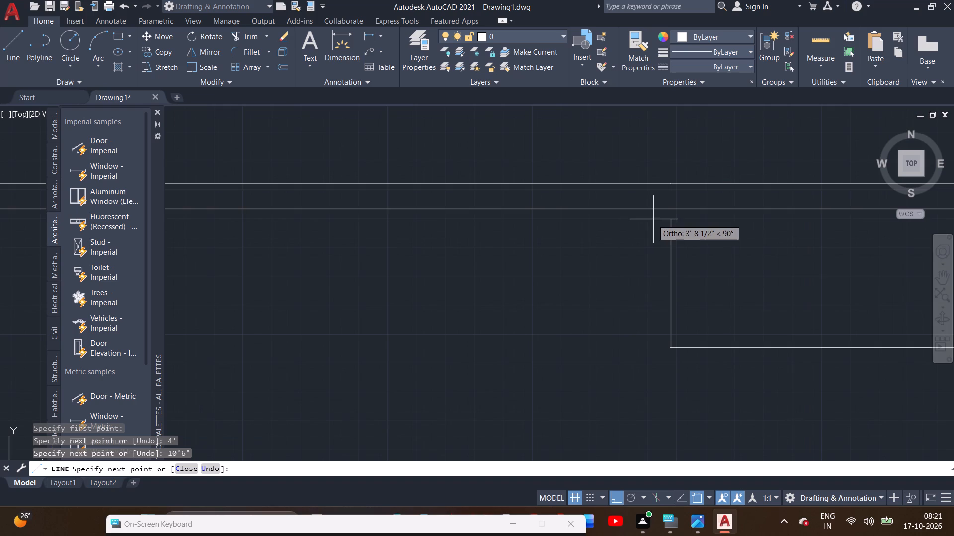
{"action": "left_click", "coordinate": [667, 212]}
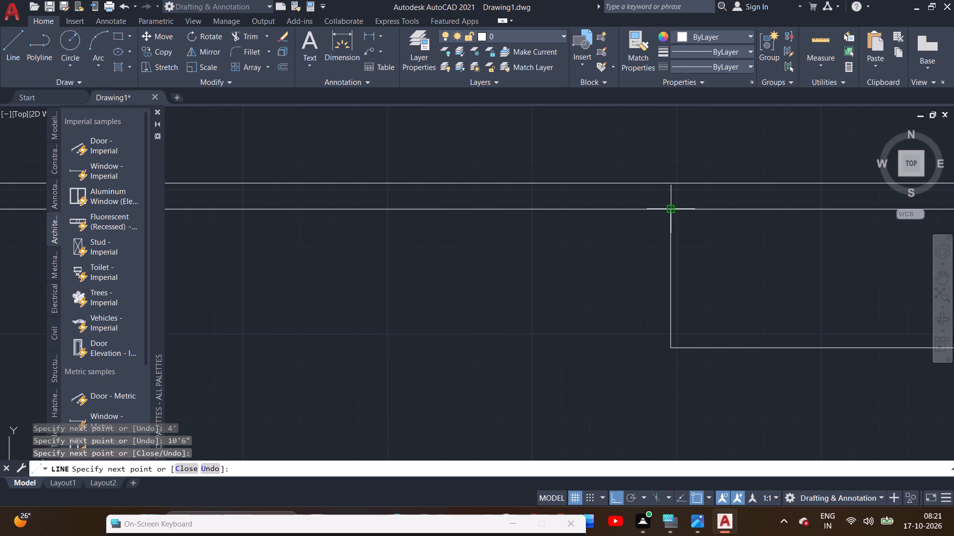
{"action": "right_click", "coordinate": [667, 212]}
{"action": "left_click", "coordinate": [687, 217]}
Check the small northeast rectangle's width along the north wall's inner face with the Dimension tool, without placing a dimension.
{"action": "scroll", "coordinate": [696, 274], "scroll_direction": "down", "scroll_amount": 2}
{"action": "middle_click_drag", "start_coordinate": [696, 274], "coordinate": [568, 248]}
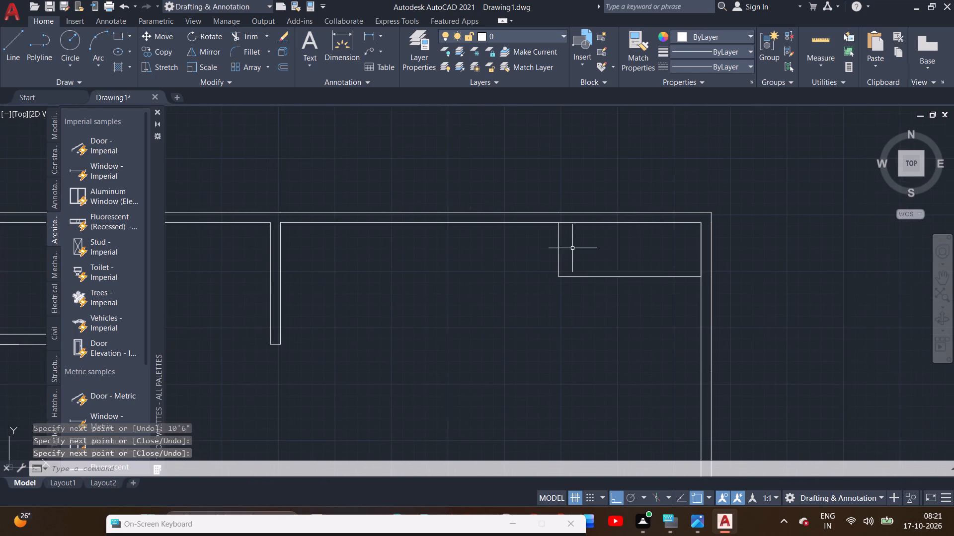
{"action": "left_click", "coordinate": [328, 47]}
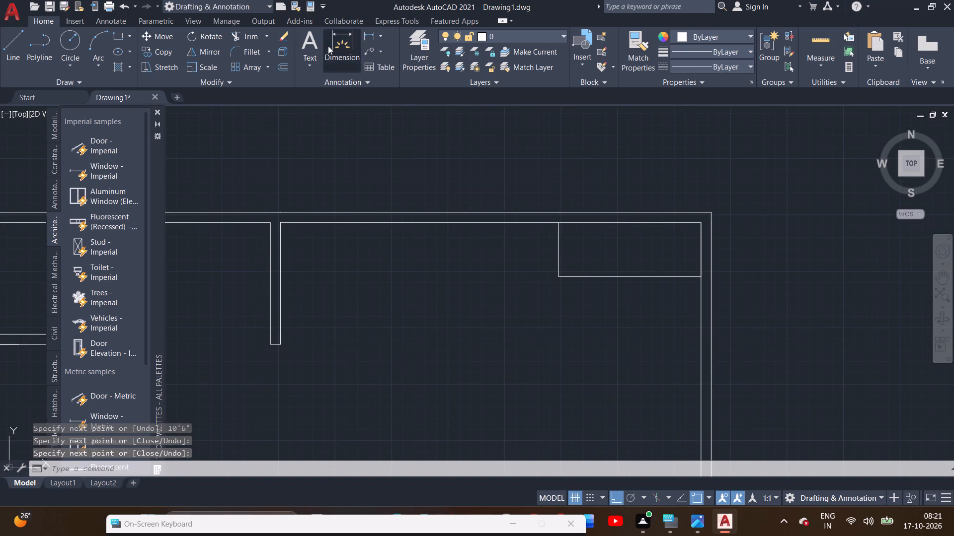
{"action": "scroll", "coordinate": [561, 233], "scroll_direction": "up", "scroll_amount": 2}
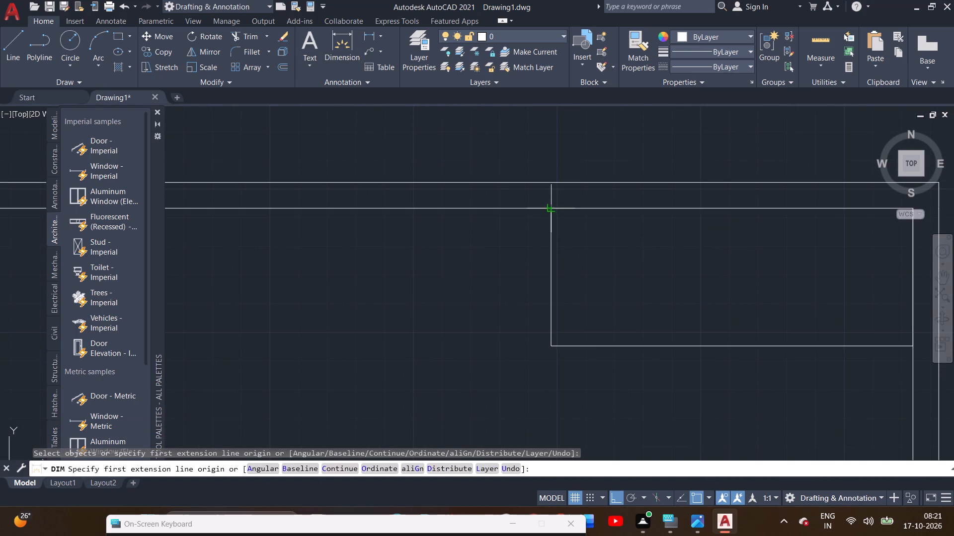
{"action": "left_click", "coordinate": [552, 212]}
{"action": "scroll", "coordinate": [626, 209], "scroll_direction": "down", "scroll_amount": 1}
{"action": "middle_click_drag", "start_coordinate": [626, 209], "coordinate": [537, 252]}
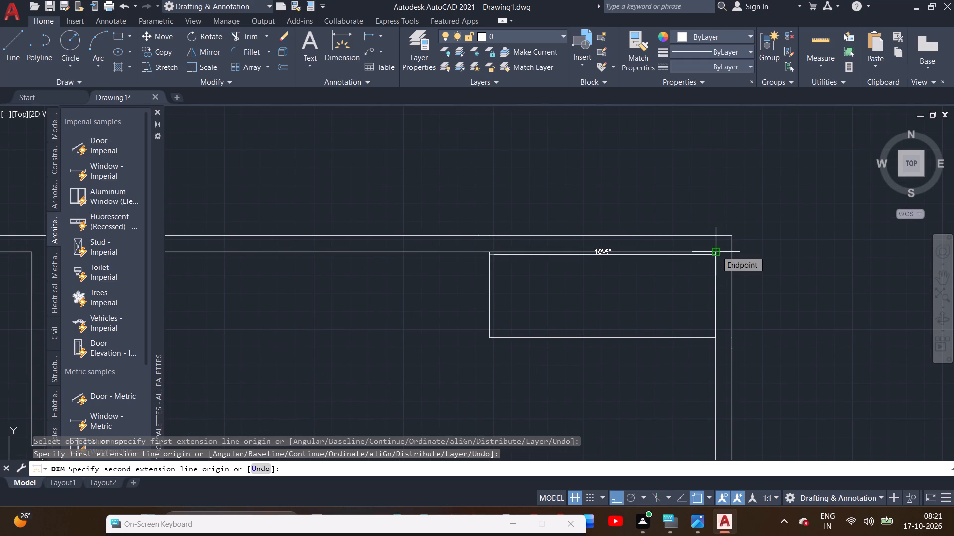
{"action": "scroll", "coordinate": [716, 251], "scroll_direction": "up", "scroll_amount": 2}
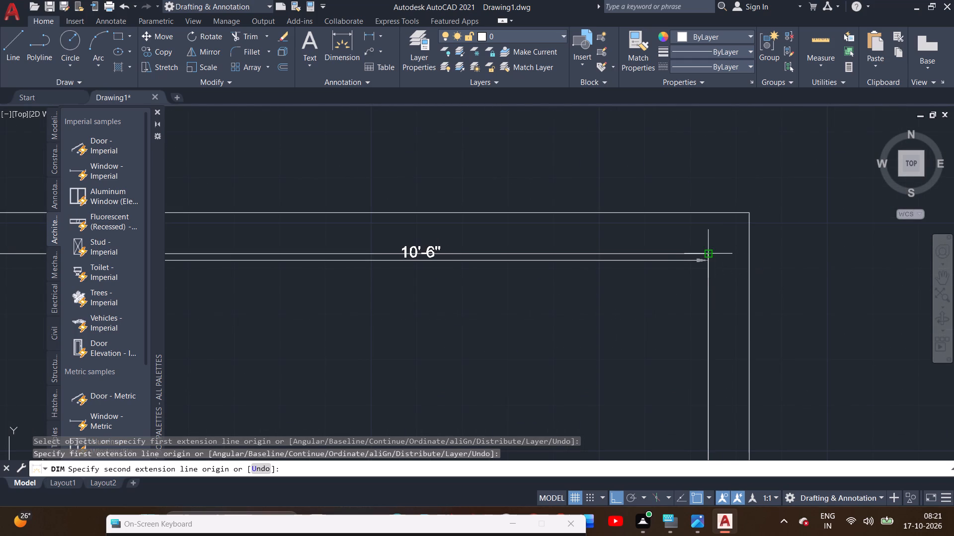
{"action": "right_click", "coordinate": [658, 267]}
{"action": "left_click", "coordinate": [682, 278]}
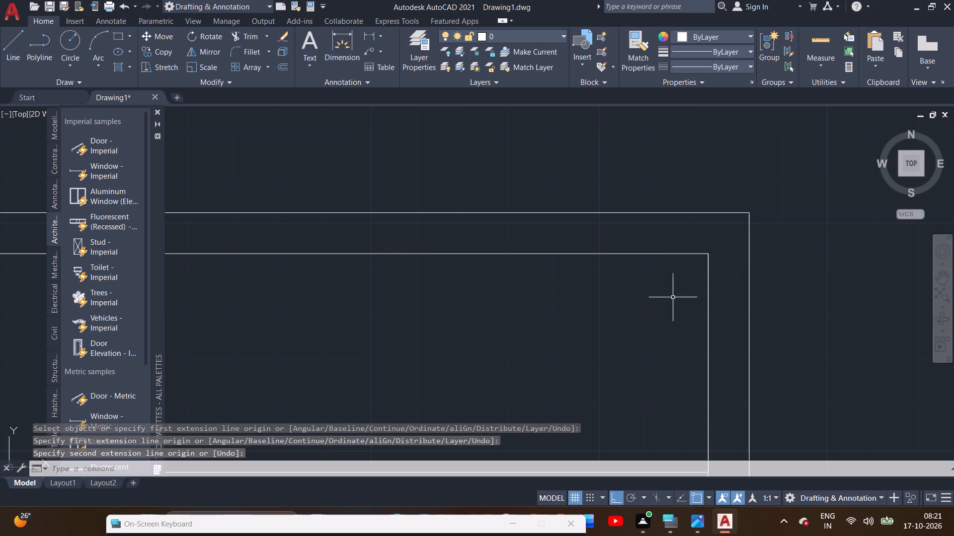
Start a line at the small northeast rectangle's northwest corner and draw it 9" west along the north wall's inner face.
{"action": "scroll", "coordinate": [514, 331], "scroll_direction": "down", "scroll_amount": 1}
{"action": "middle_click_drag", "start_coordinate": [515, 331], "coordinate": [616, 230]}
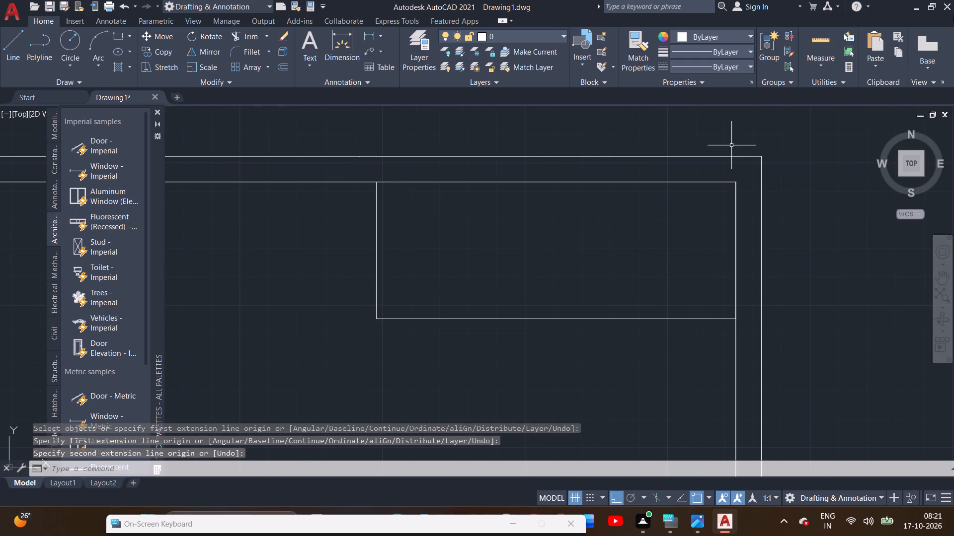
{"action": "left_click", "coordinate": [11, 52]}
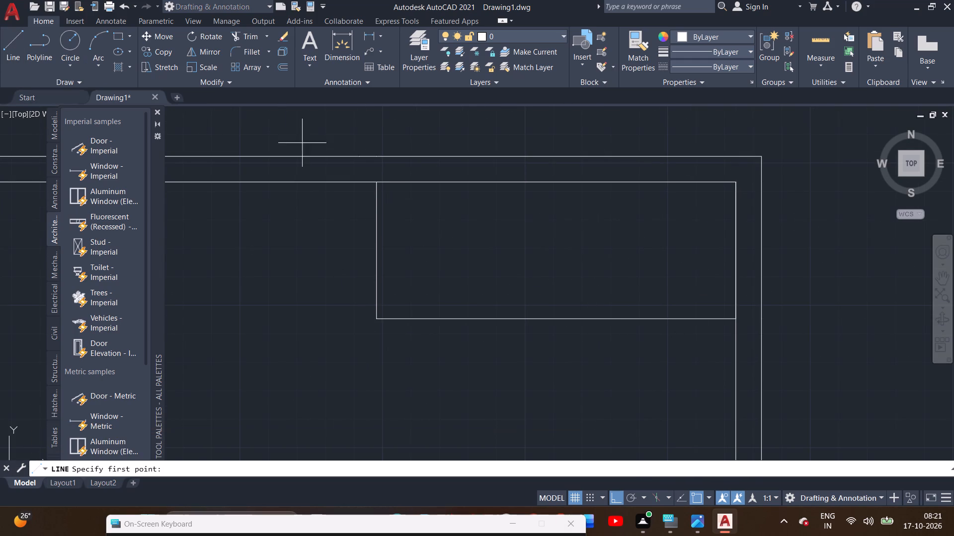
{"action": "left_click", "coordinate": [374, 181]}
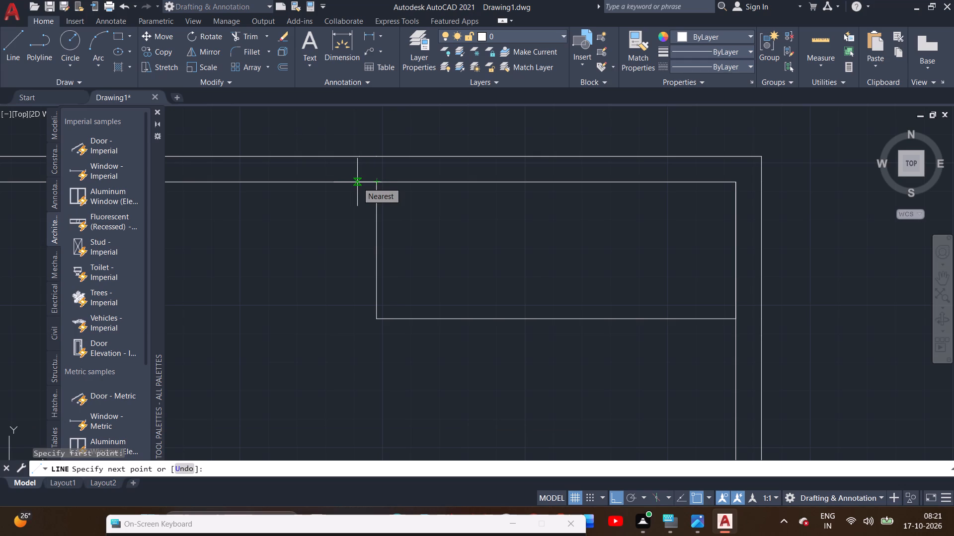
{"action": "key", "text": "9"}
{"action": "key", "text": "shift+quotedbl"}
{"action": "key", "text": "Return"}
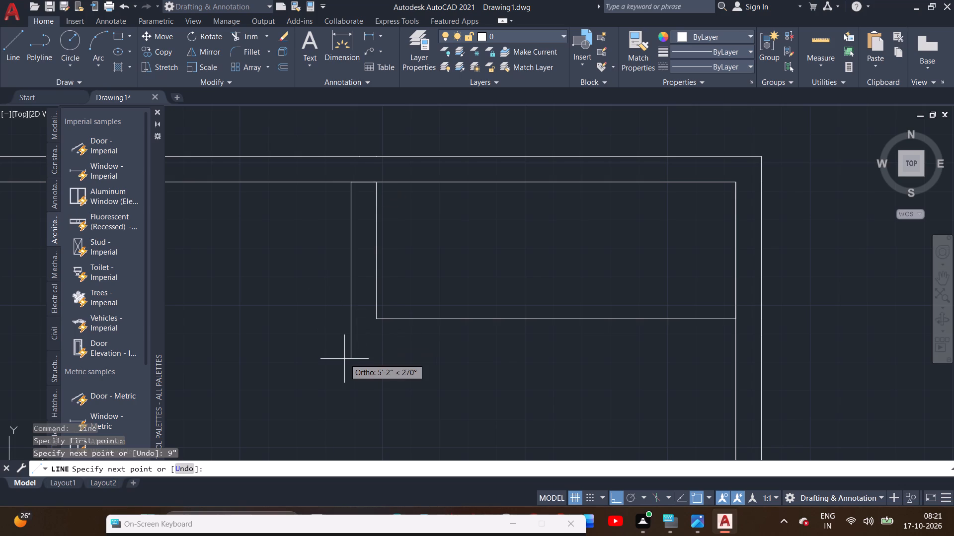
Continue the line south to the level of the rectangle's south edge and extend it a further 9" south.
{"action": "scroll", "coordinate": [340, 339], "scroll_direction": "up", "scroll_amount": 3}
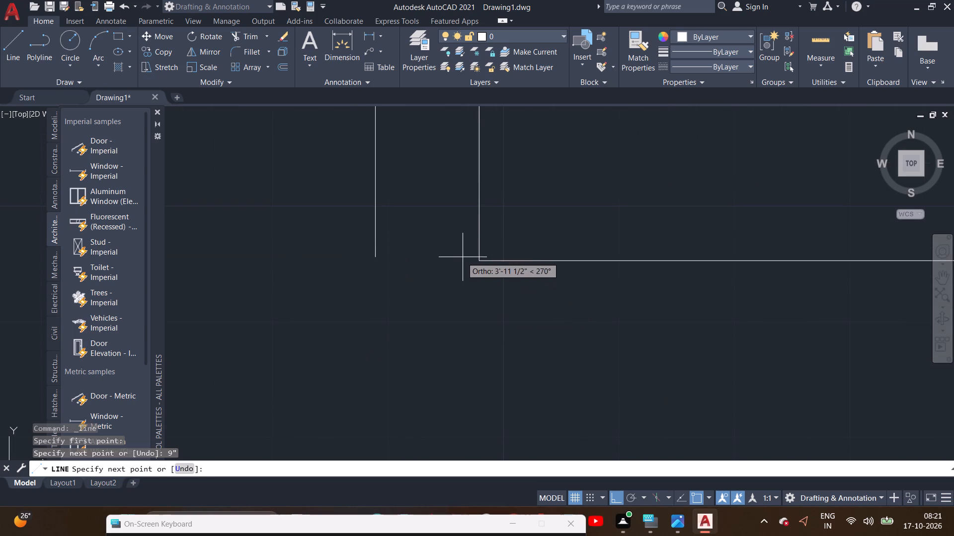
{"action": "left_click", "coordinate": [375, 259]}
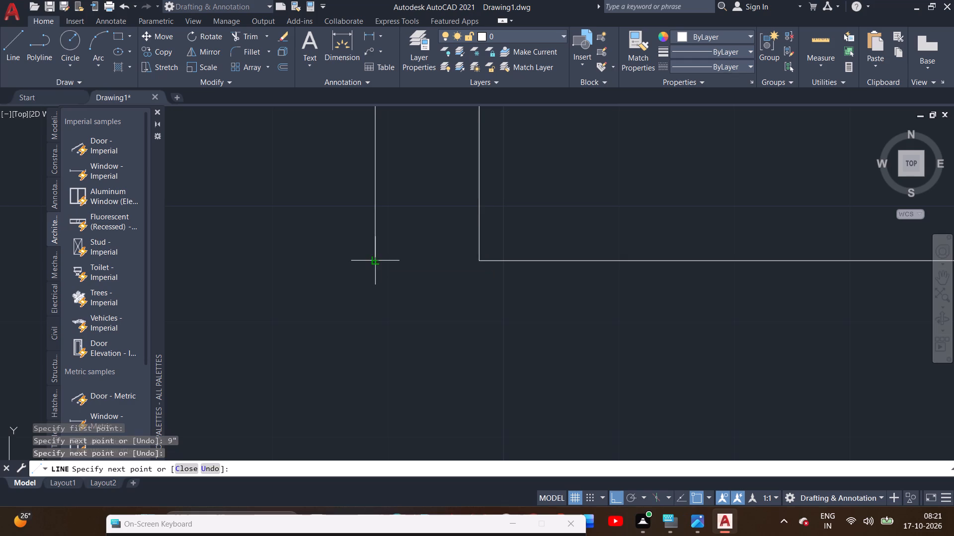
{"action": "scroll", "coordinate": [389, 323], "scroll_direction": "down", "scroll_amount": 2}
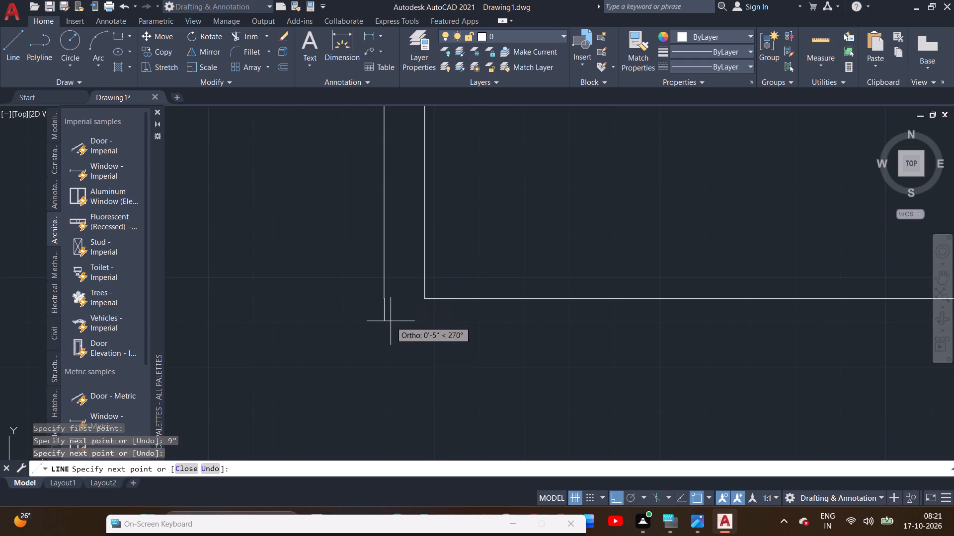
{"action": "key", "text": "9"}
{"action": "key", "text": "shift+quotedbl"}
{"action": "key", "text": "Return"}
Continue the line east to the east wall's inner face and finish the outer outline of the rectangle's walls.
{"action": "scroll", "coordinate": [530, 349], "scroll_direction": "down", "scroll_amount": 1}
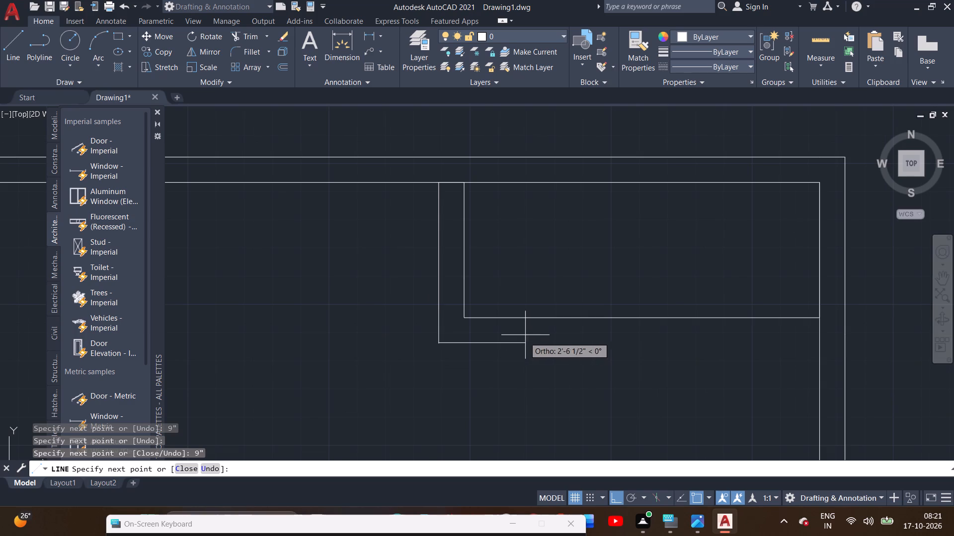
{"action": "middle_click_drag", "start_coordinate": [535, 367], "coordinate": [484, 347]}
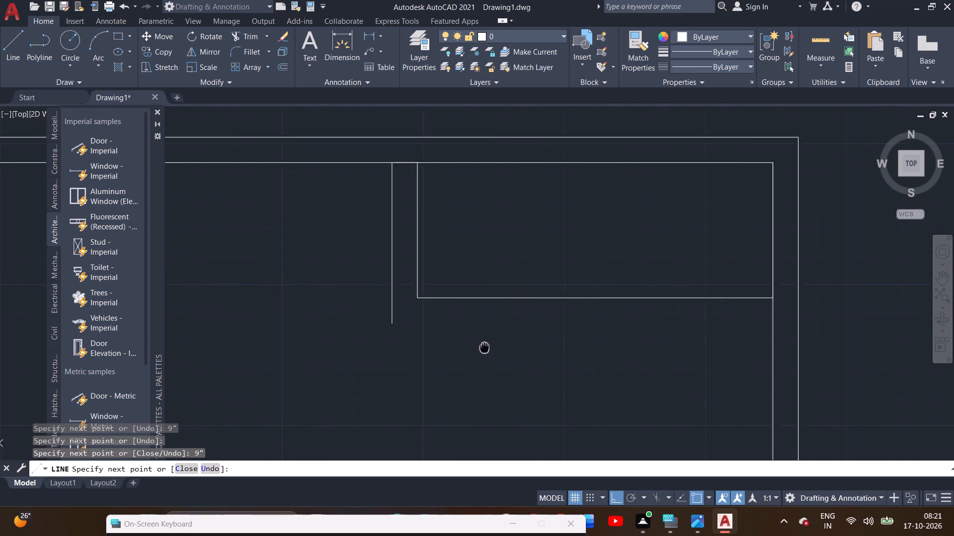
{"action": "middle_click_drag", "start_coordinate": [484, 347], "coordinate": [399, 345]}
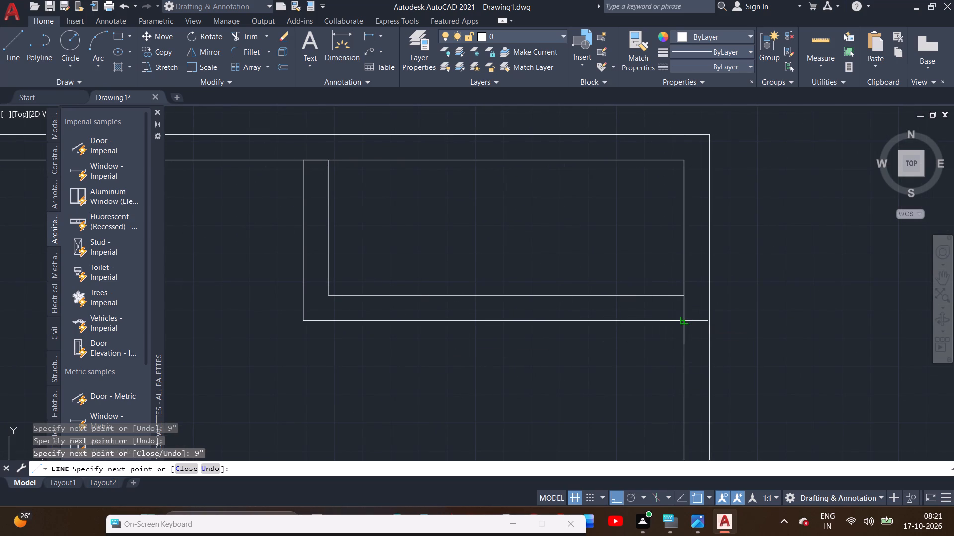
{"action": "left_click", "coordinate": [682, 320]}
{"action": "right_click", "coordinate": [665, 373]}
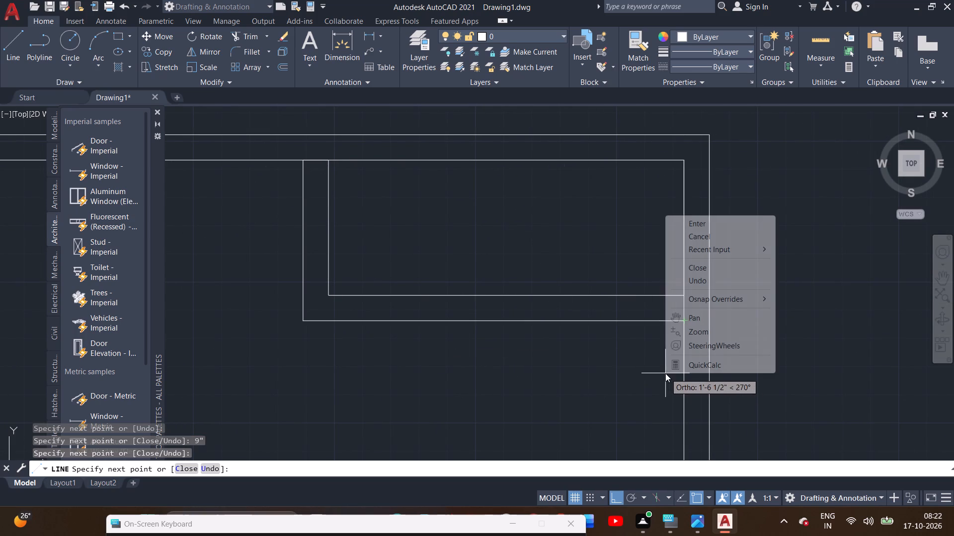
{"action": "left_click", "coordinate": [683, 221]}
Start a line where the new wall's south face meets the east wall's inner face and draw it 8' west.
{"action": "scroll", "coordinate": [616, 358], "scroll_direction": "down", "scroll_amount": 1}
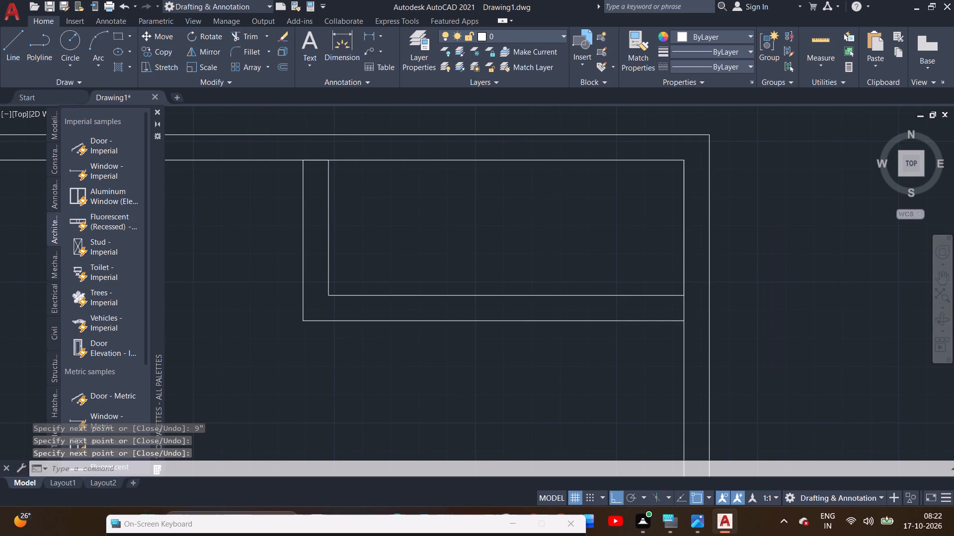
{"action": "middle_click_drag", "start_coordinate": [616, 358], "coordinate": [574, 279]}
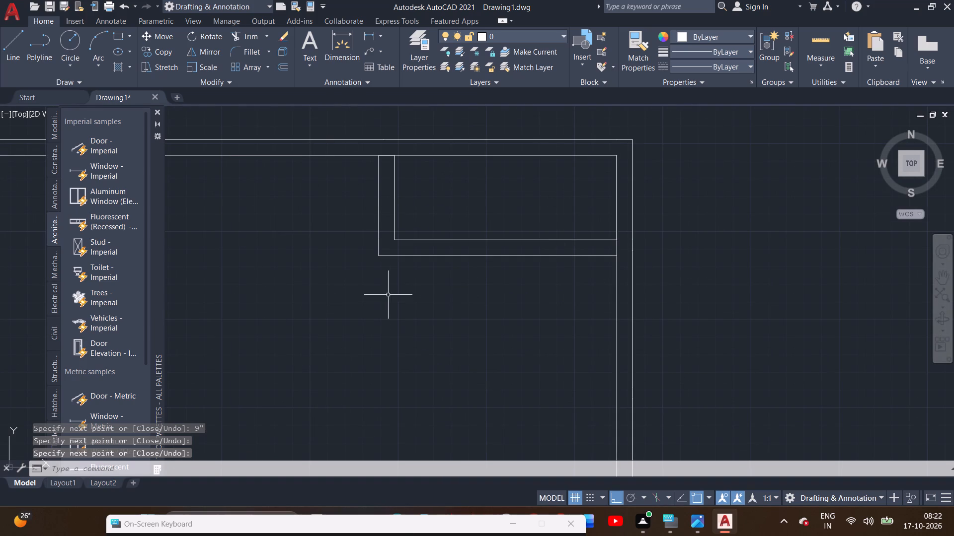
{"action": "middle_click_drag", "start_coordinate": [420, 335], "coordinate": [385, 312]}
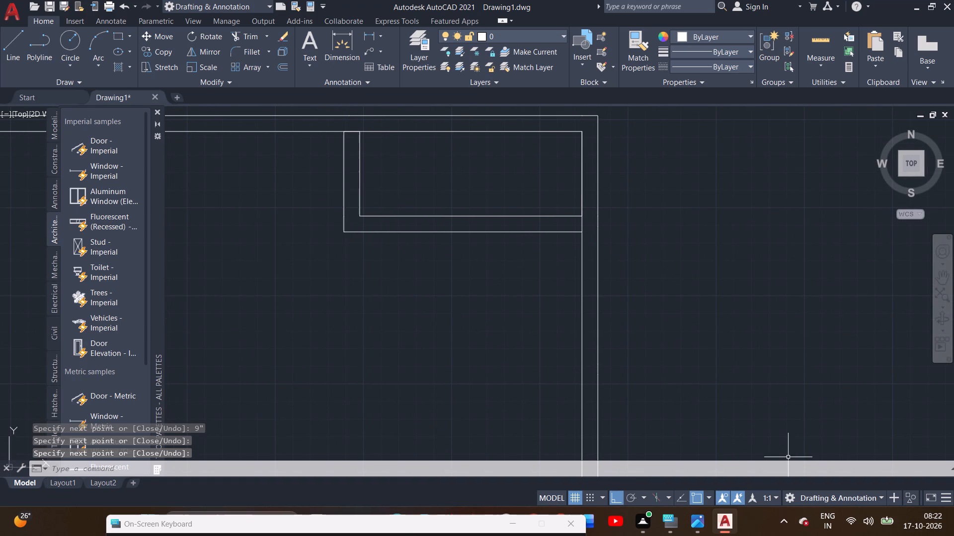
{"action": "left_click", "coordinate": [0, 57]}
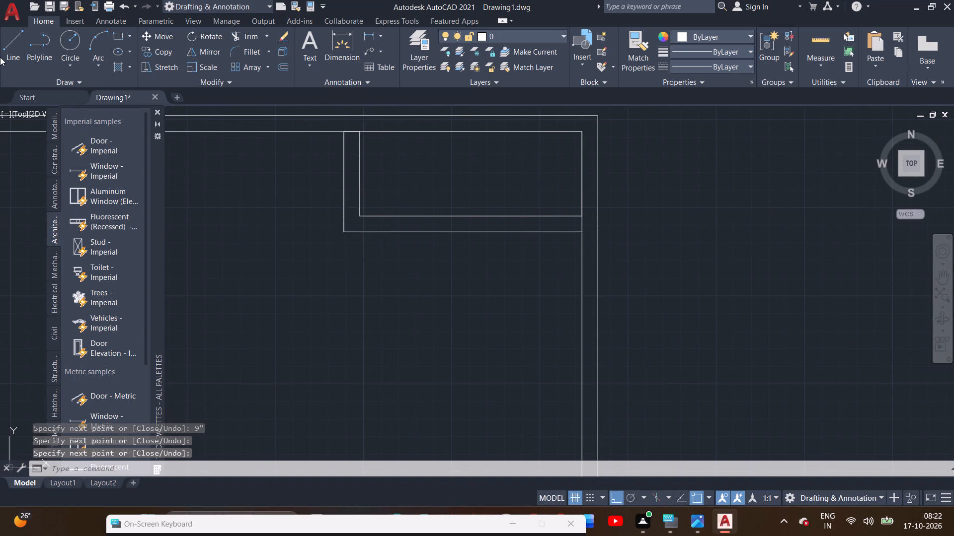
{"action": "left_click", "coordinate": [2, 55]}
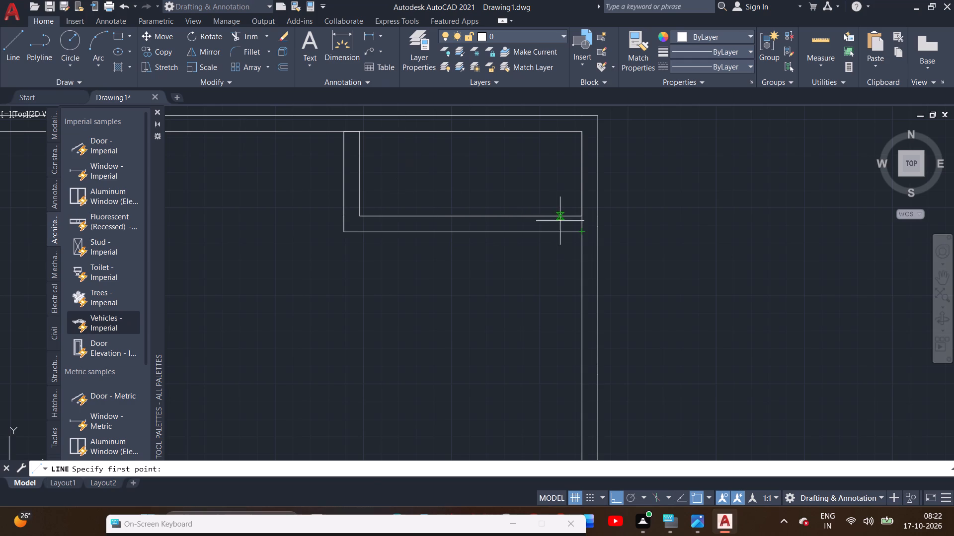
{"action": "right_click", "coordinate": [470, 294]}
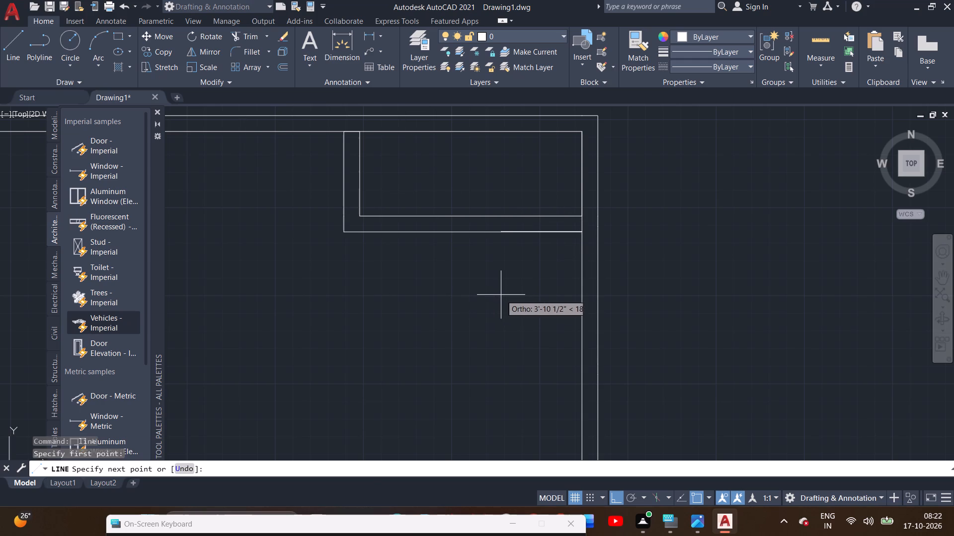
{"action": "left_click", "coordinate": [501, 295]}
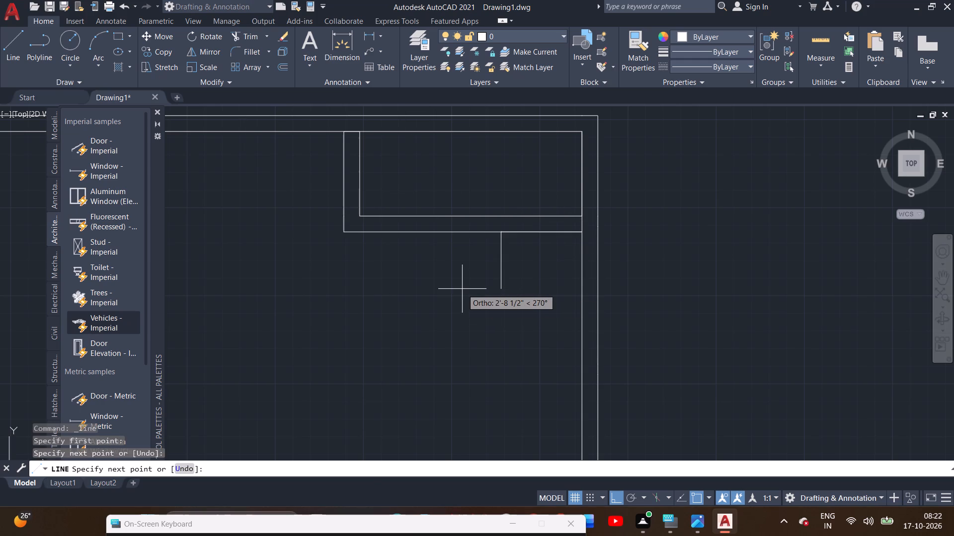
{"action": "key", "text": "ctrl+z"}
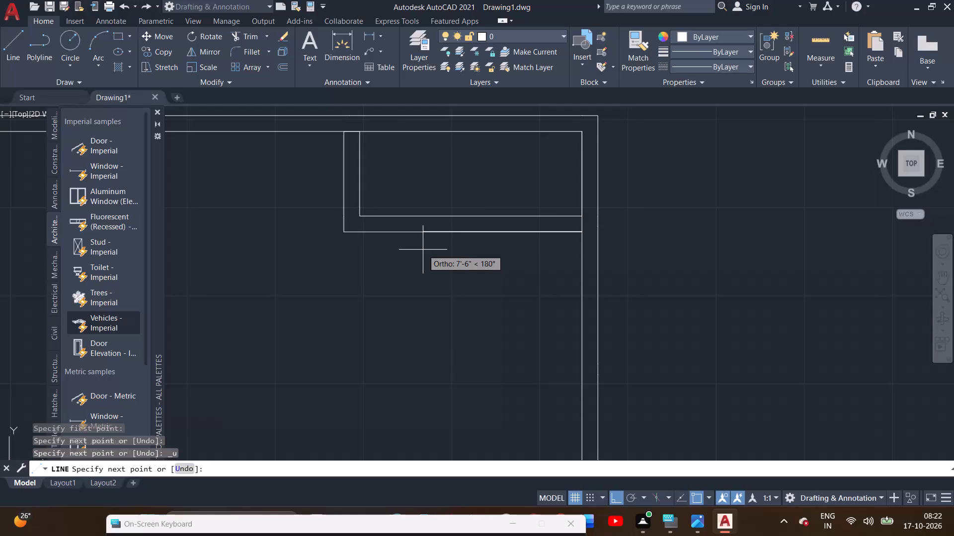
{"action": "type", "text": "8'"}
{"action": "key", "text": "Return"}
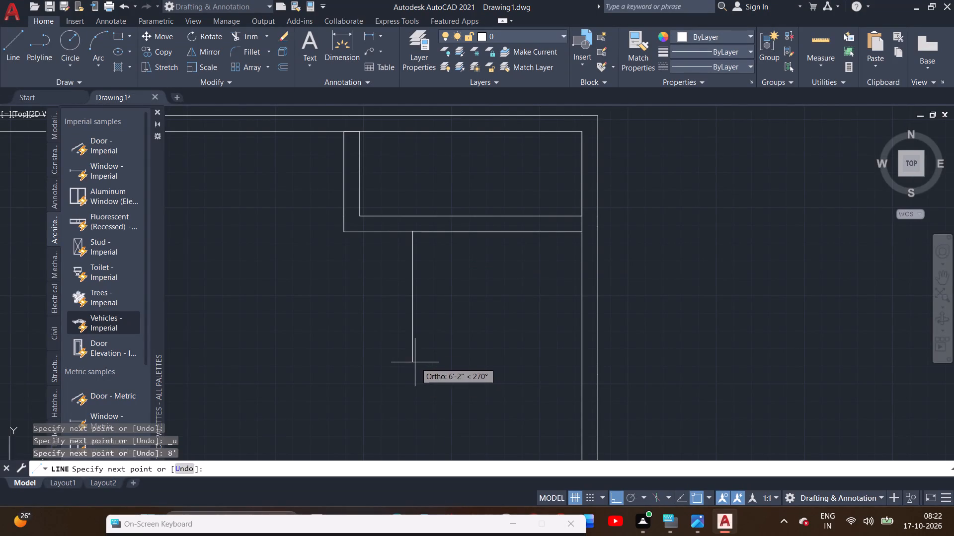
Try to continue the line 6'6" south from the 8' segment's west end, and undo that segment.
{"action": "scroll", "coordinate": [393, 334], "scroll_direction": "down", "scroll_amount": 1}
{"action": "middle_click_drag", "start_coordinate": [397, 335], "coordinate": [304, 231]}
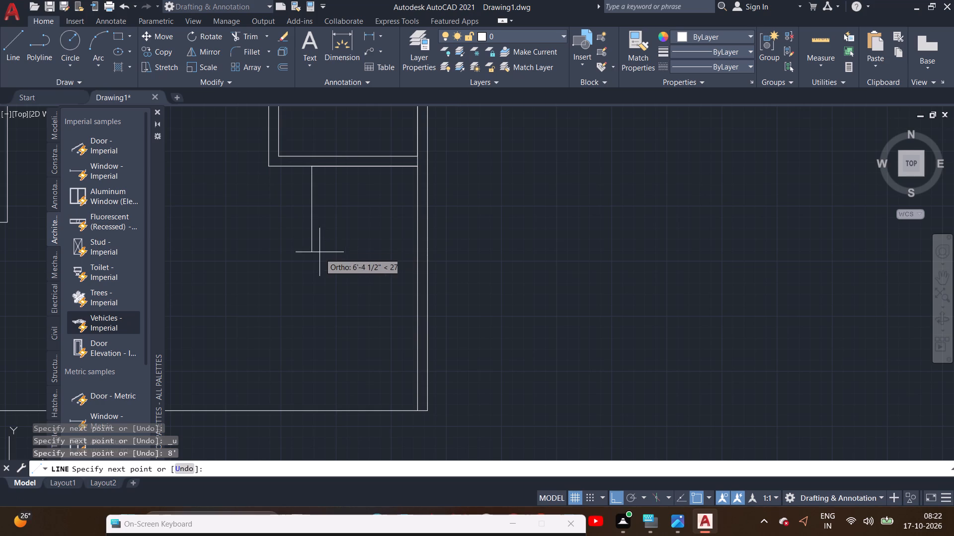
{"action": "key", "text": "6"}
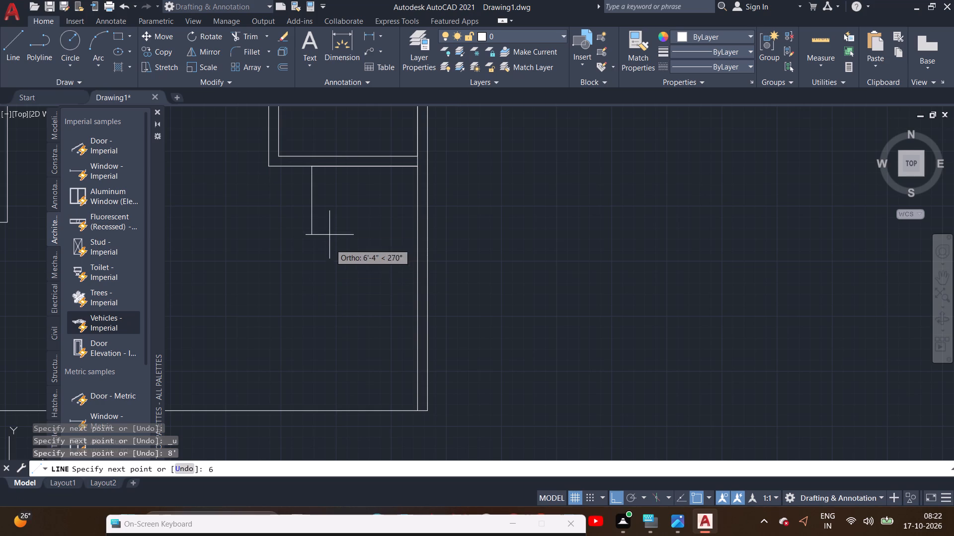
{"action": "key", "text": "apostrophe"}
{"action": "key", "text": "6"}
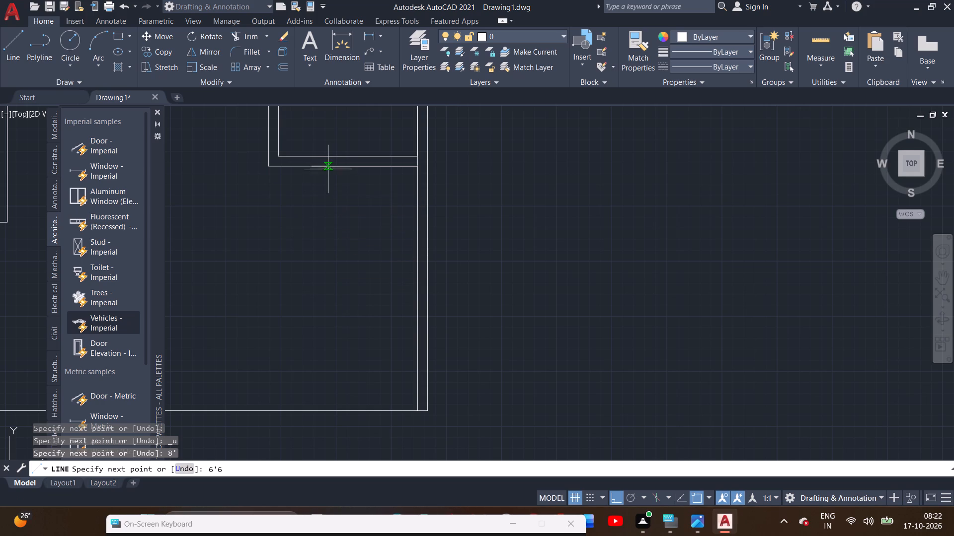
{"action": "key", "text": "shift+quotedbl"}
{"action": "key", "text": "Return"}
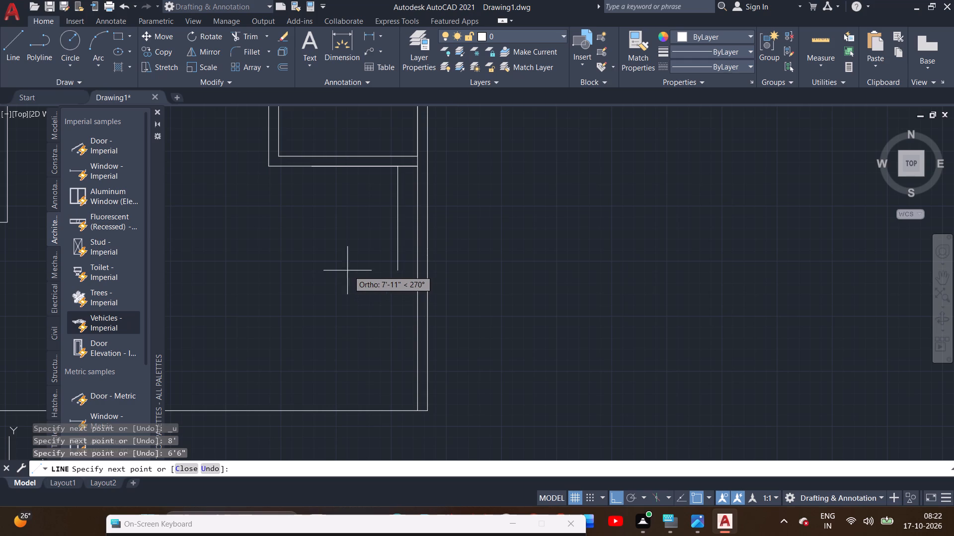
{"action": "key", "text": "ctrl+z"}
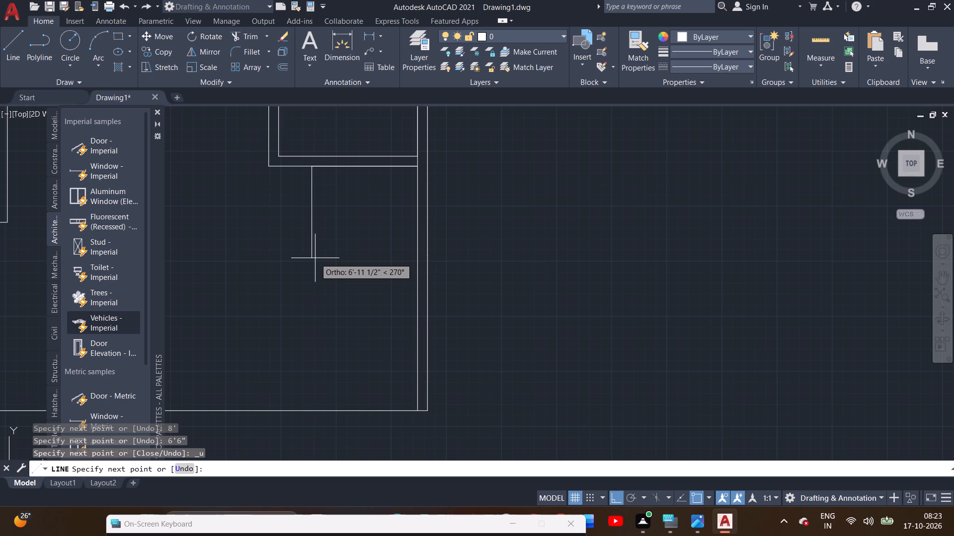
Continue the line 6'6" south and east to the east wall's inner face, completing the inner outline of the second room.
{"action": "key", "text": "6"}
{"action": "type", "text": "'6"}
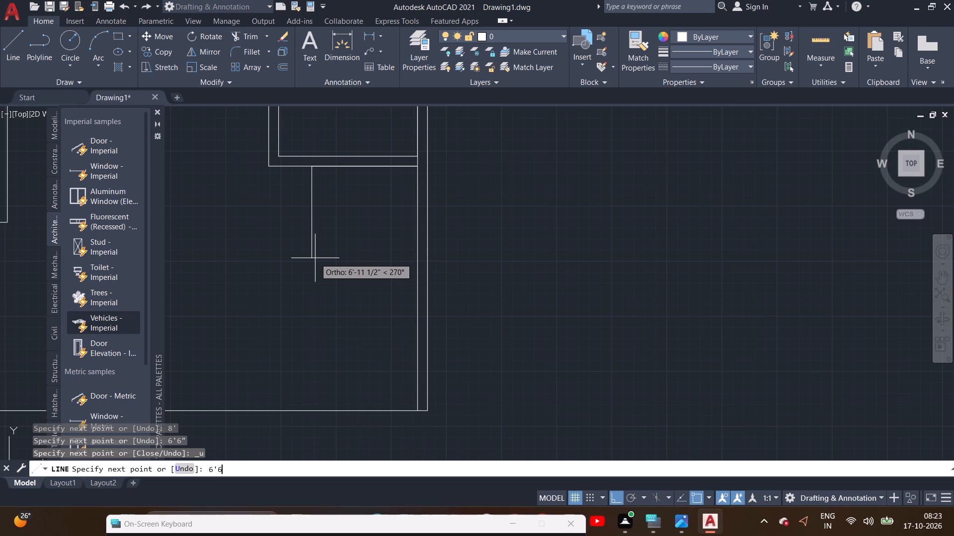
{"action": "key", "text": "shift+quotedbl"}
{"action": "key", "text": "Return"}
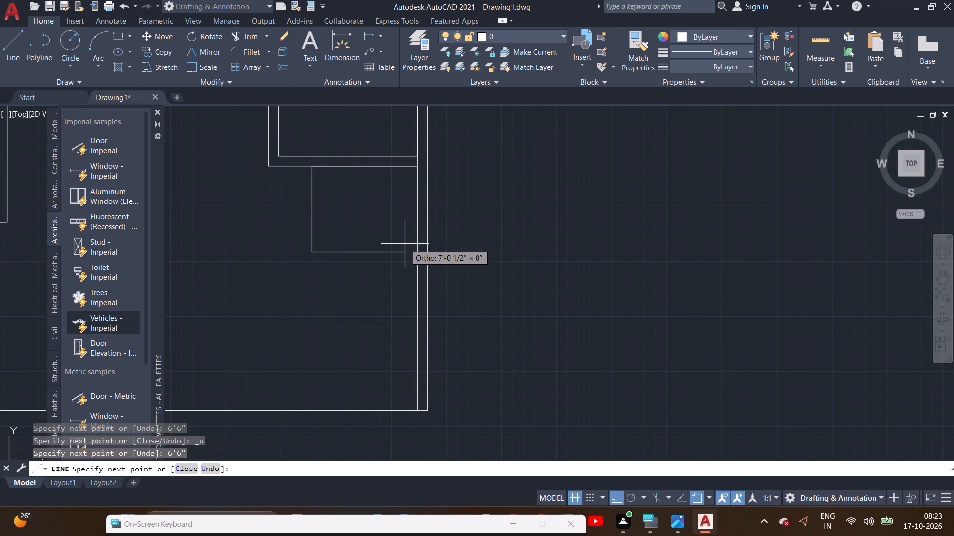
{"action": "scroll", "coordinate": [403, 244], "scroll_direction": "up", "scroll_amount": 2}
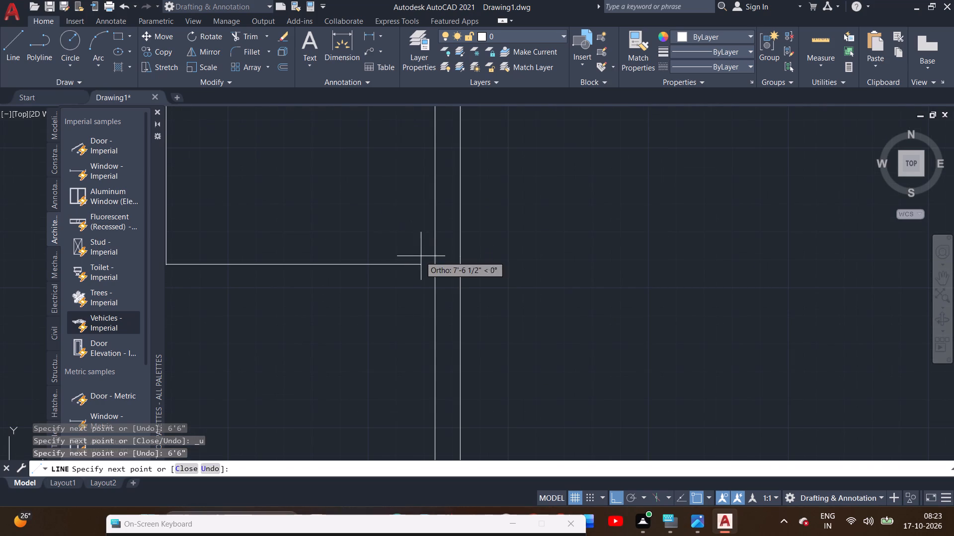
{"action": "left_click", "coordinate": [434, 268]}
{"action": "right_click", "coordinate": [434, 256]}
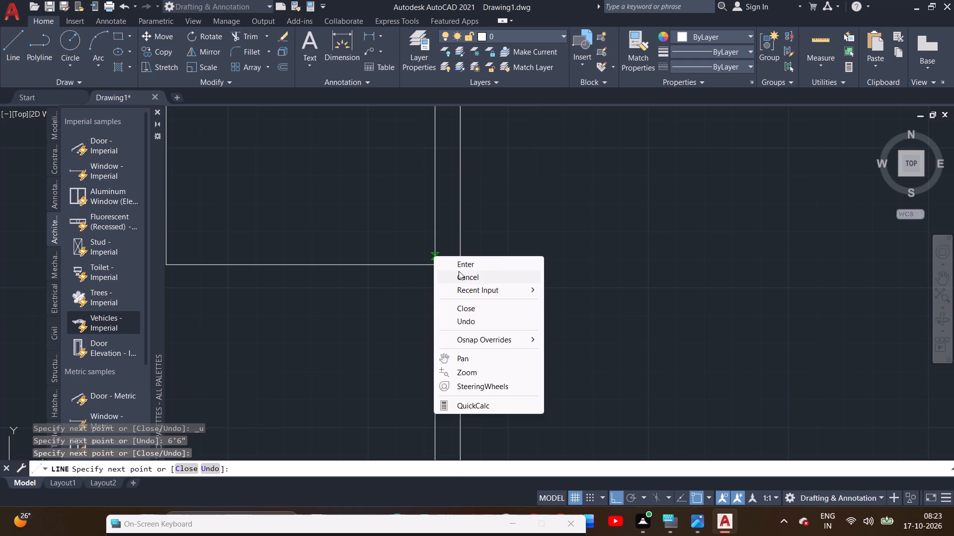
{"action": "left_click", "coordinate": [467, 282]}
{"action": "scroll", "coordinate": [420, 276], "scroll_direction": "down", "scroll_amount": 2}
{"action": "right_click", "coordinate": [503, 234]}
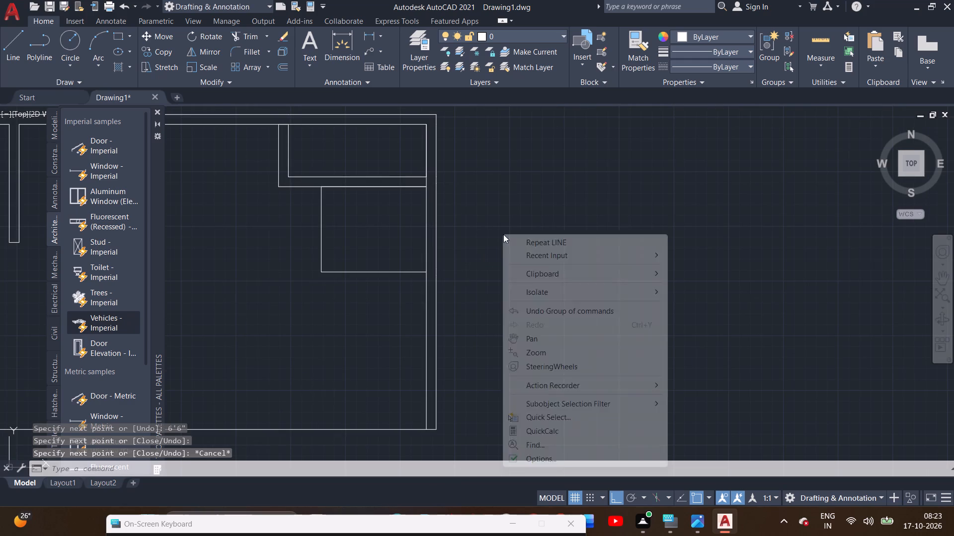
{"action": "left_click", "coordinate": [459, 234]}
{"action": "left_click", "coordinate": [488, 237]}
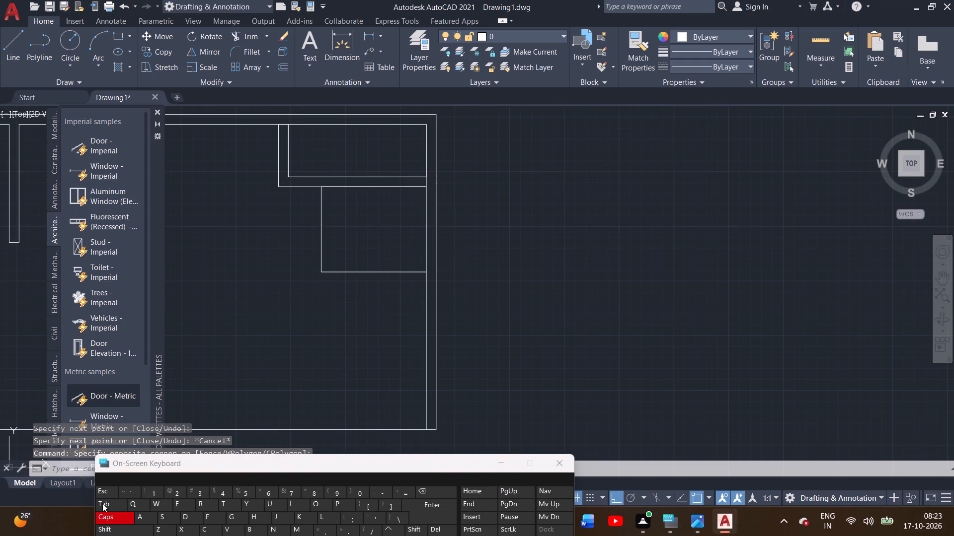
{"action": "key", "text": "Escape"}
{"action": "key", "text": "Escape"}
{"action": "key", "text": "Escape"}
{"action": "key", "text": "Escape"}
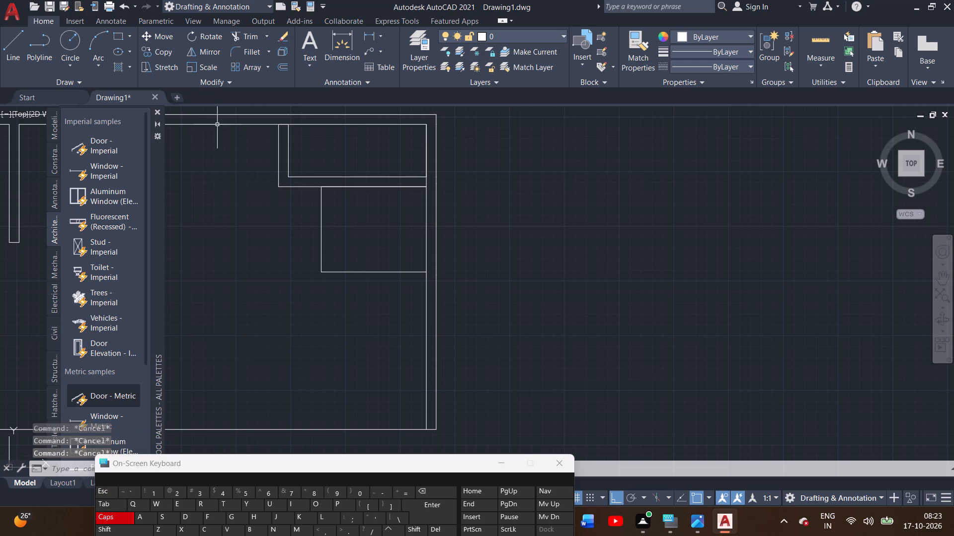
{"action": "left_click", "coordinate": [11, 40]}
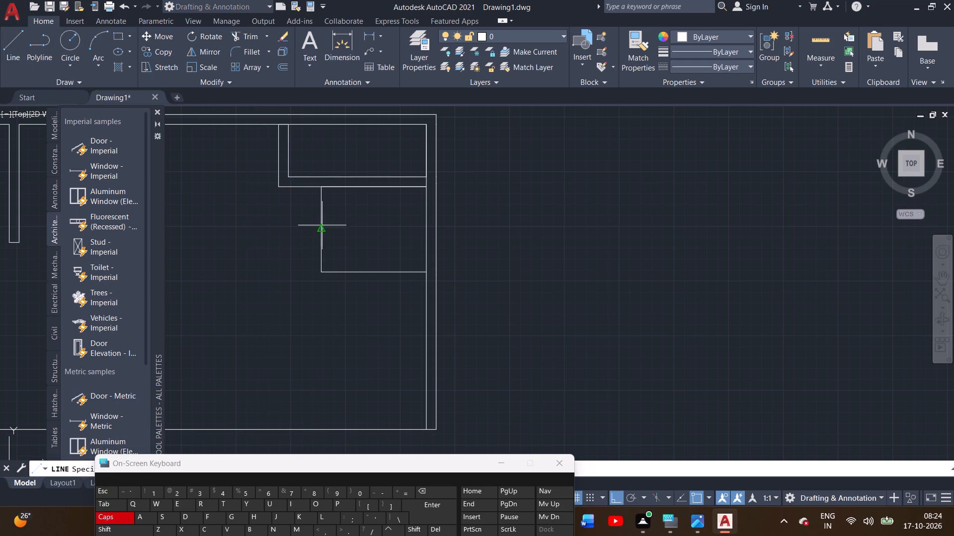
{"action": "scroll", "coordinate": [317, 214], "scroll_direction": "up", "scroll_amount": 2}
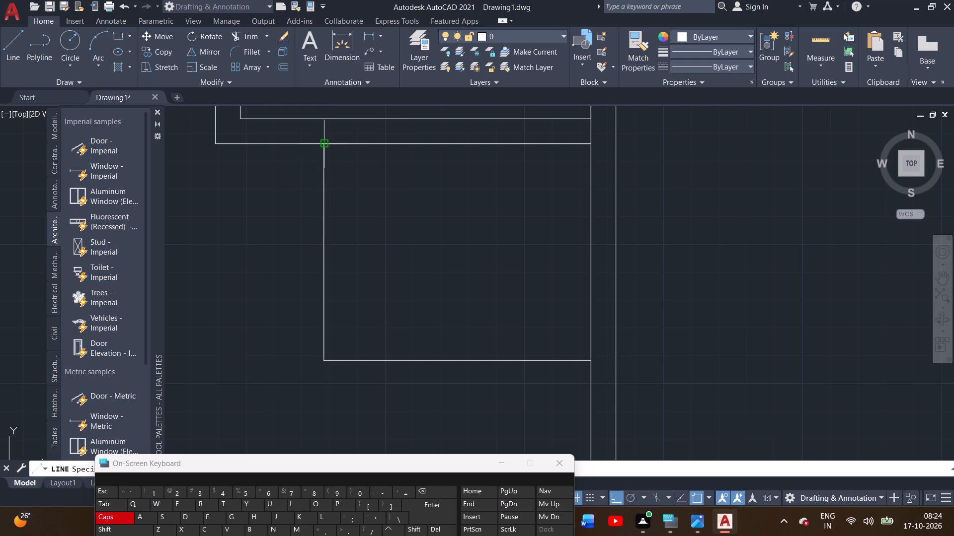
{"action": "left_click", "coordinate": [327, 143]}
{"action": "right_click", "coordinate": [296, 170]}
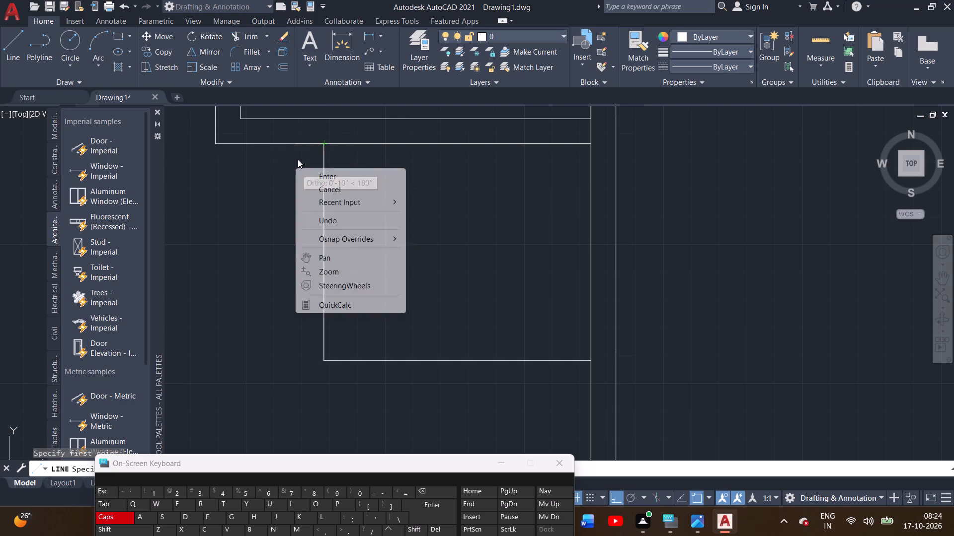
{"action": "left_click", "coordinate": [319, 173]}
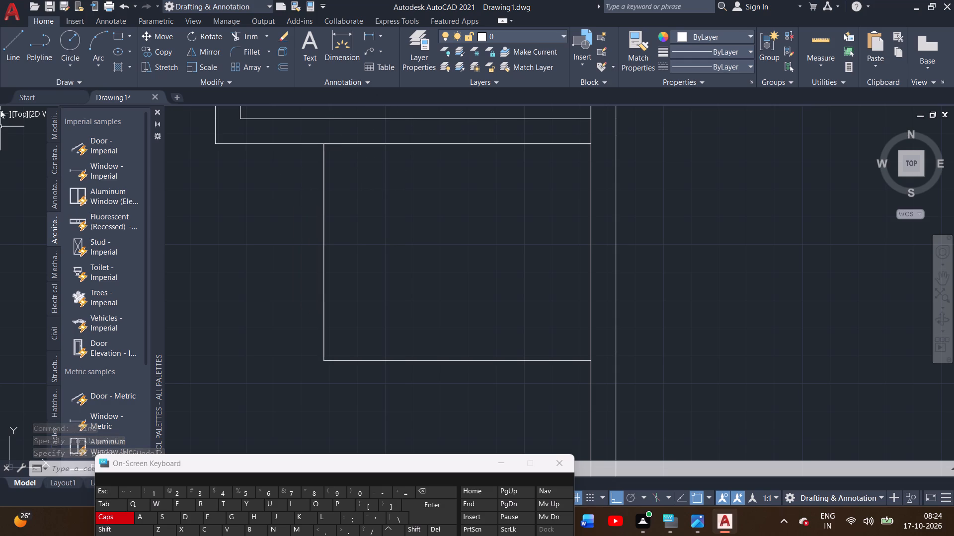
Draw a line from the second room's inner northwest corner 6" west and south to the level of its inner south edge.
{"action": "left_click", "coordinate": [13, 55]}
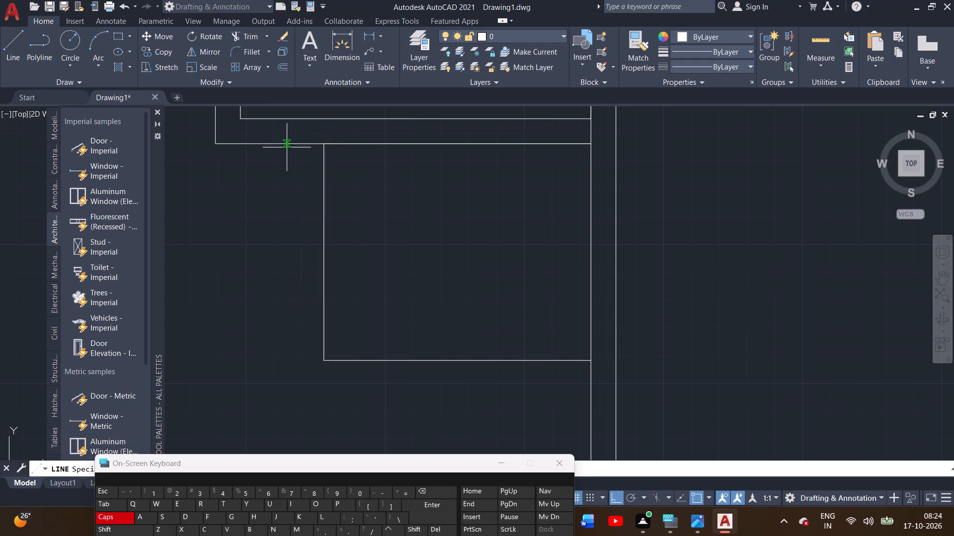
{"action": "left_click_drag", "start_coordinate": [322, 142], "coordinate": [273, 142]}
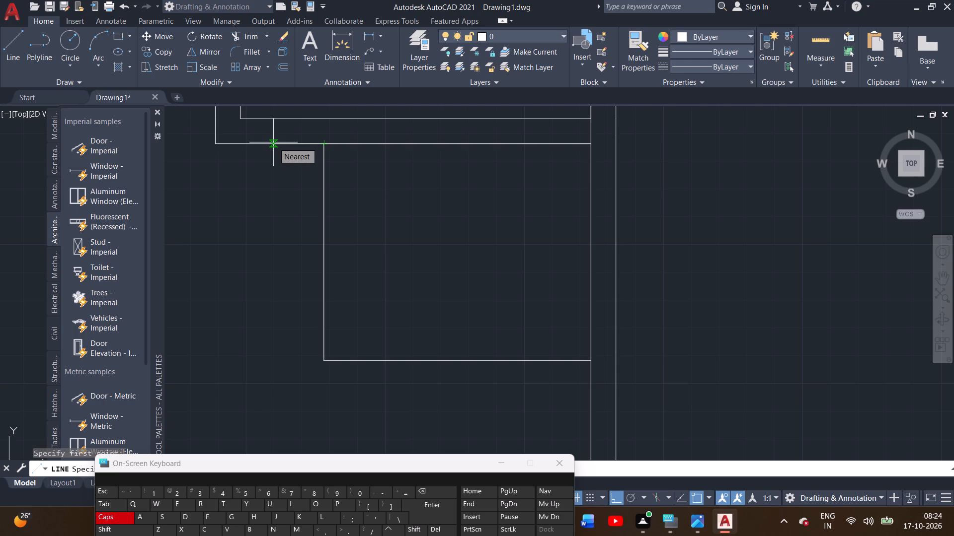
{"action": "key", "text": "6"}
{"action": "key", "text": "shift+quotedbl"}
{"action": "key", "text": "Return"}
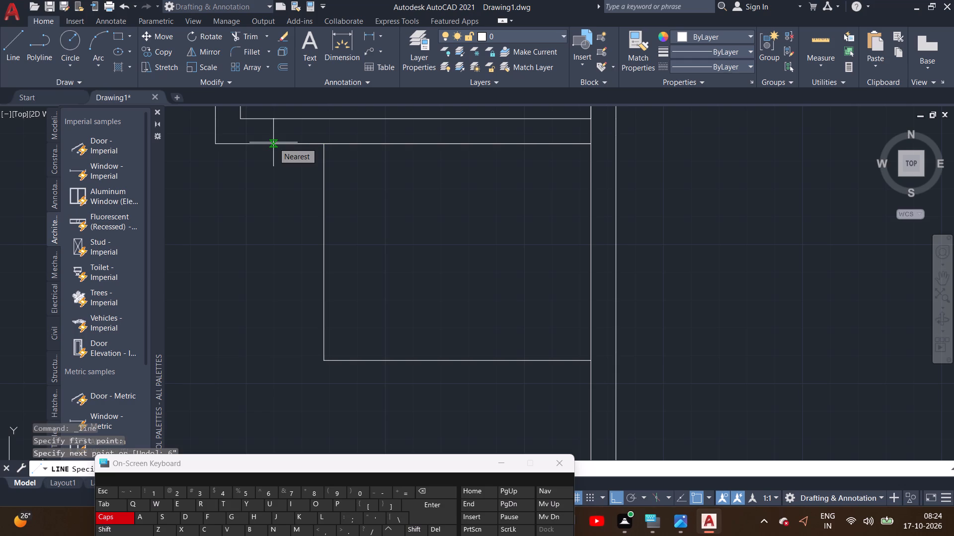
{"action": "scroll", "coordinate": [301, 367], "scroll_direction": "up", "scroll_amount": 1}
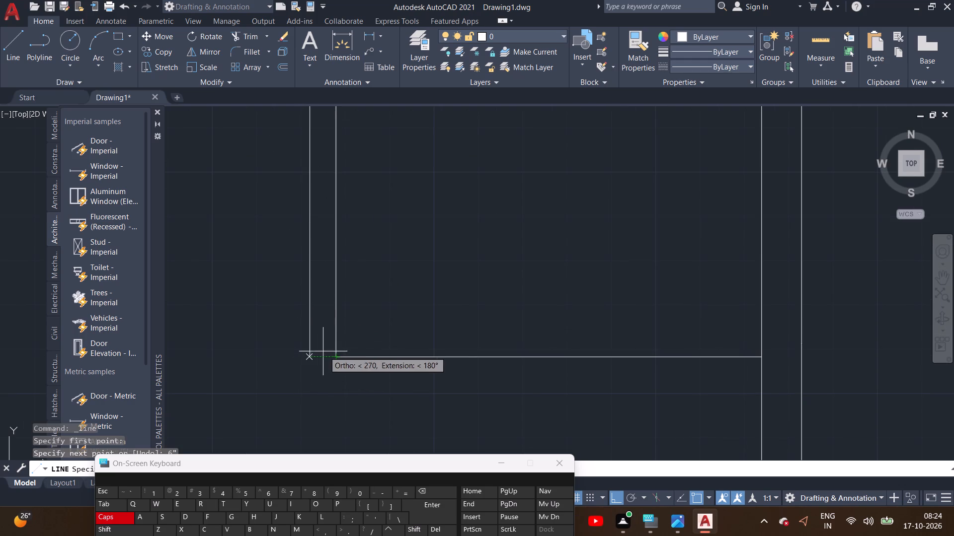
{"action": "left_click", "coordinate": [309, 355]}
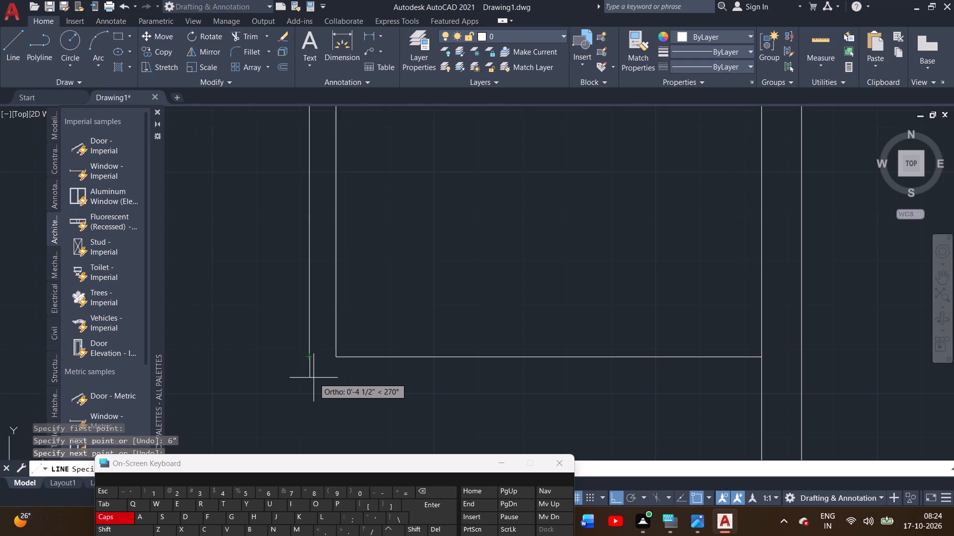
Extend the line 6" further south and east to the east wall's inner face, finishing the second room's outer wall outline.
{"action": "scroll", "coordinate": [314, 378], "scroll_direction": "down", "scroll_amount": 2}
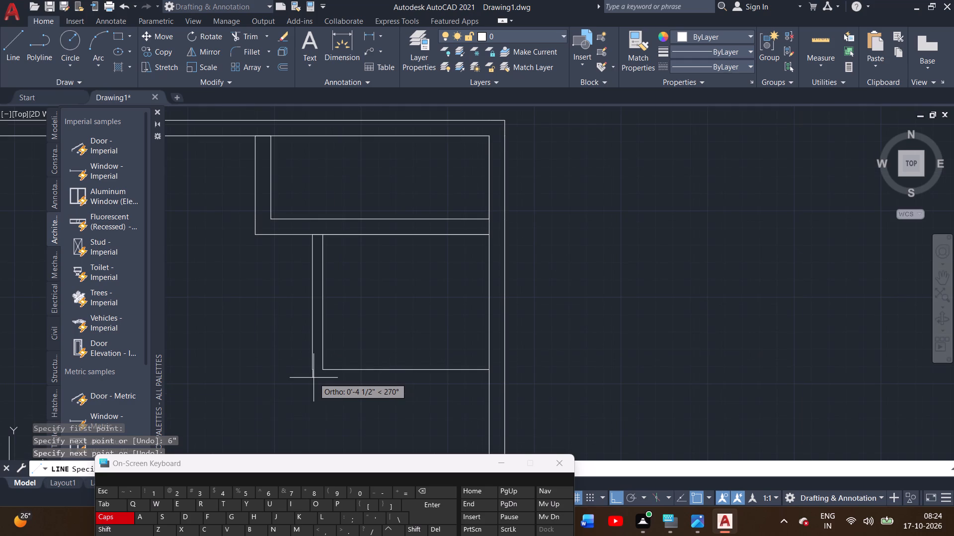
{"action": "key", "text": "6"}
{"action": "key", "text": "shift+quotedbl"}
{"action": "key", "text": "Return"}
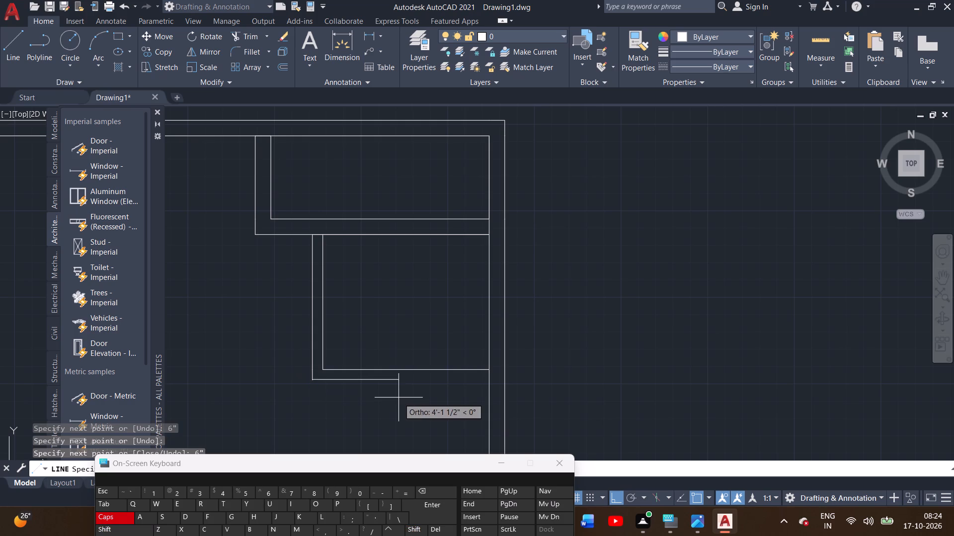
{"action": "left_click", "coordinate": [490, 377]}
{"action": "right_click", "coordinate": [490, 377]}
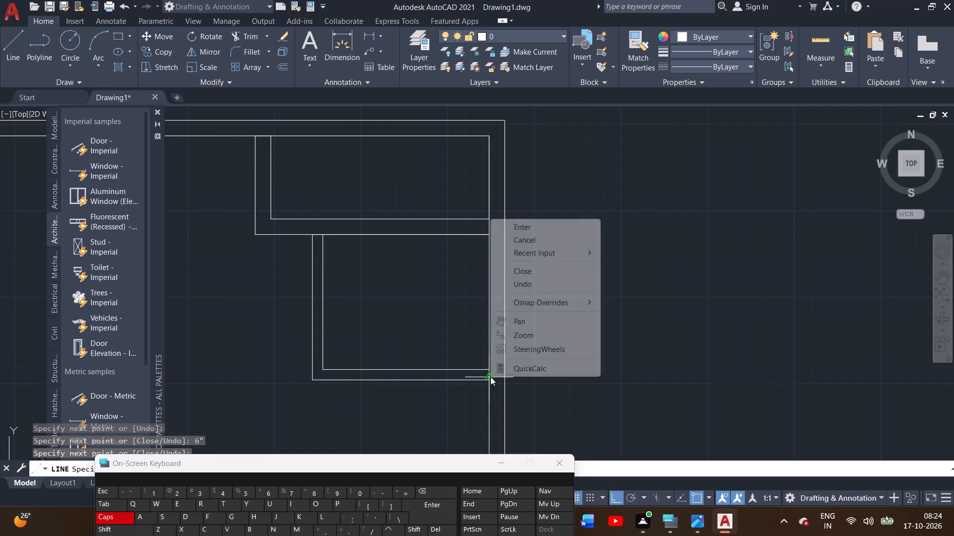
{"action": "left_click", "coordinate": [516, 222]}
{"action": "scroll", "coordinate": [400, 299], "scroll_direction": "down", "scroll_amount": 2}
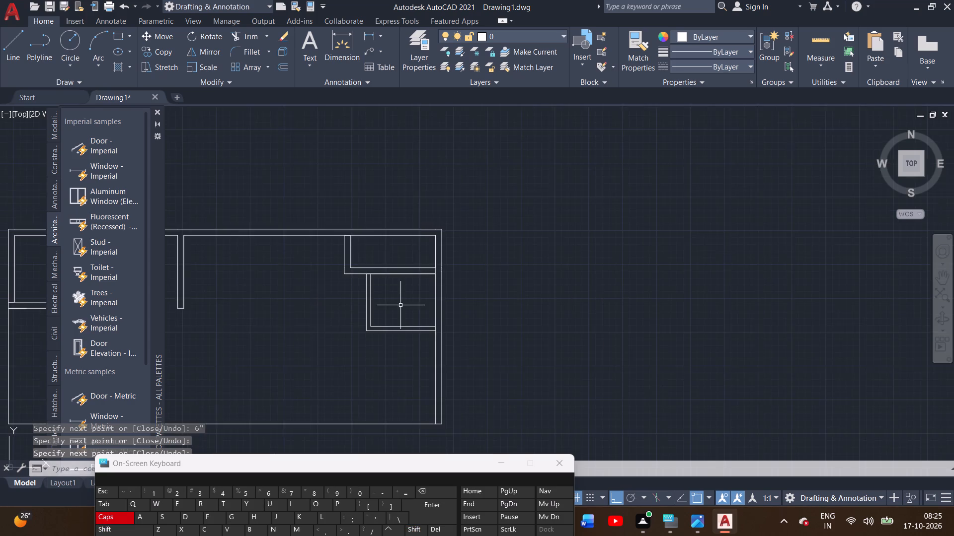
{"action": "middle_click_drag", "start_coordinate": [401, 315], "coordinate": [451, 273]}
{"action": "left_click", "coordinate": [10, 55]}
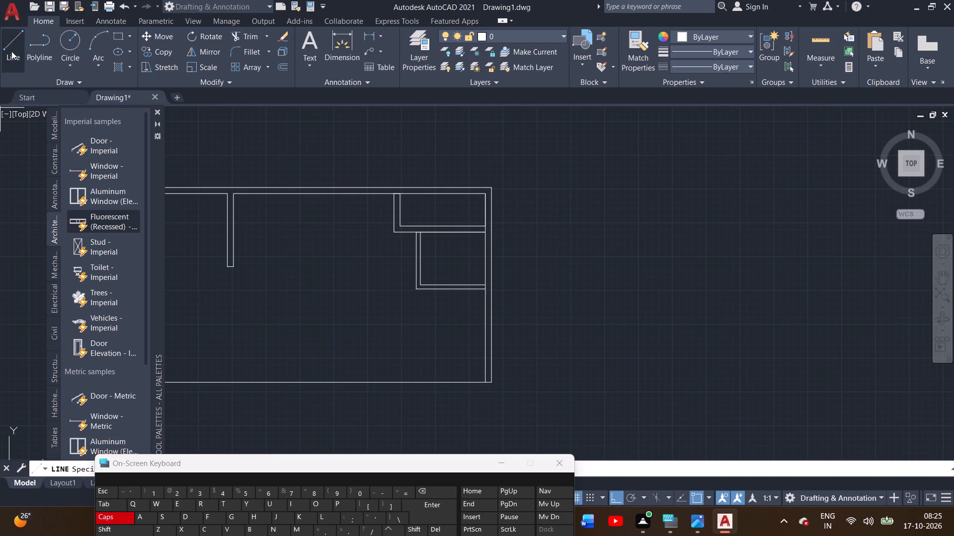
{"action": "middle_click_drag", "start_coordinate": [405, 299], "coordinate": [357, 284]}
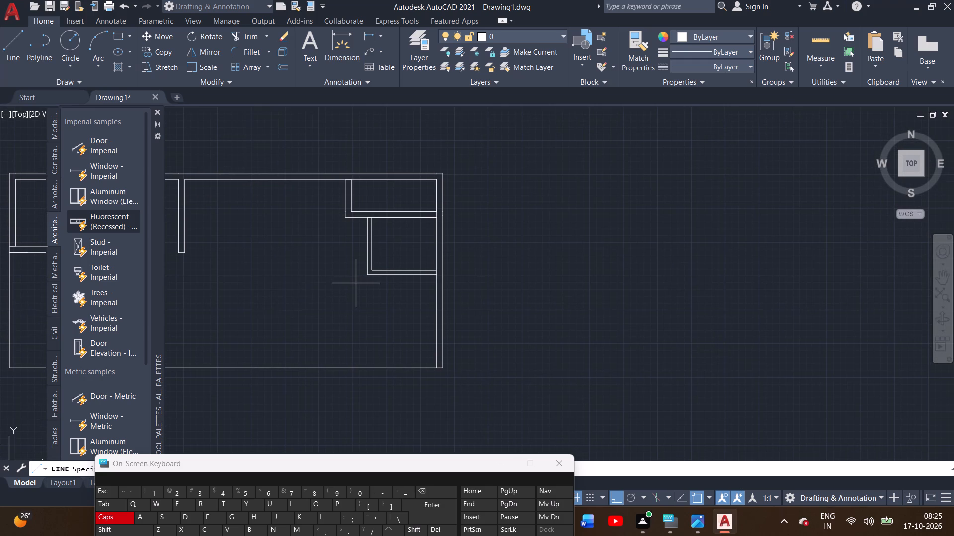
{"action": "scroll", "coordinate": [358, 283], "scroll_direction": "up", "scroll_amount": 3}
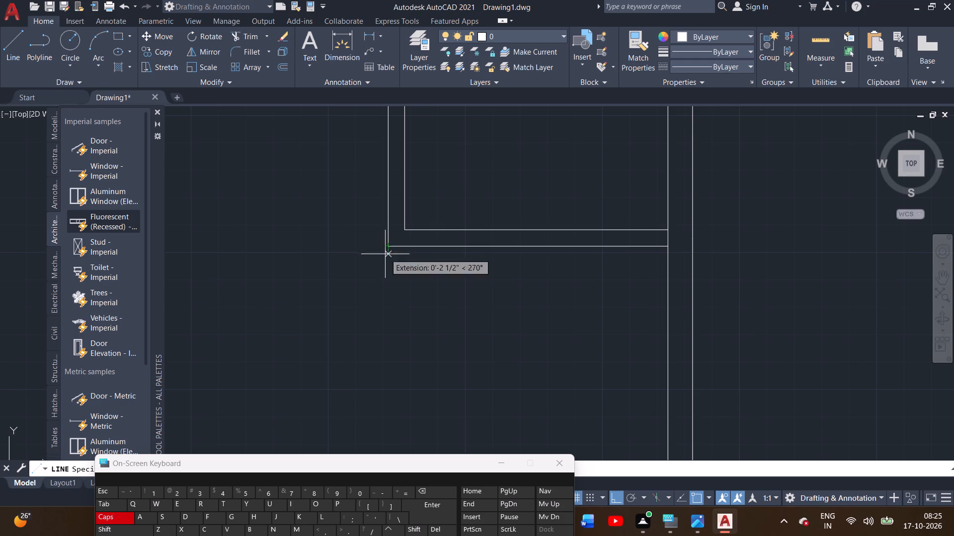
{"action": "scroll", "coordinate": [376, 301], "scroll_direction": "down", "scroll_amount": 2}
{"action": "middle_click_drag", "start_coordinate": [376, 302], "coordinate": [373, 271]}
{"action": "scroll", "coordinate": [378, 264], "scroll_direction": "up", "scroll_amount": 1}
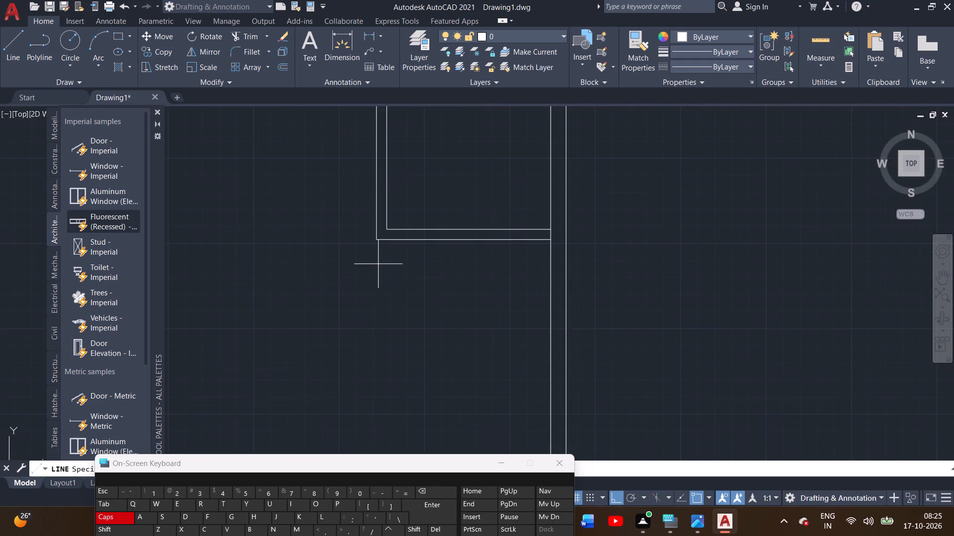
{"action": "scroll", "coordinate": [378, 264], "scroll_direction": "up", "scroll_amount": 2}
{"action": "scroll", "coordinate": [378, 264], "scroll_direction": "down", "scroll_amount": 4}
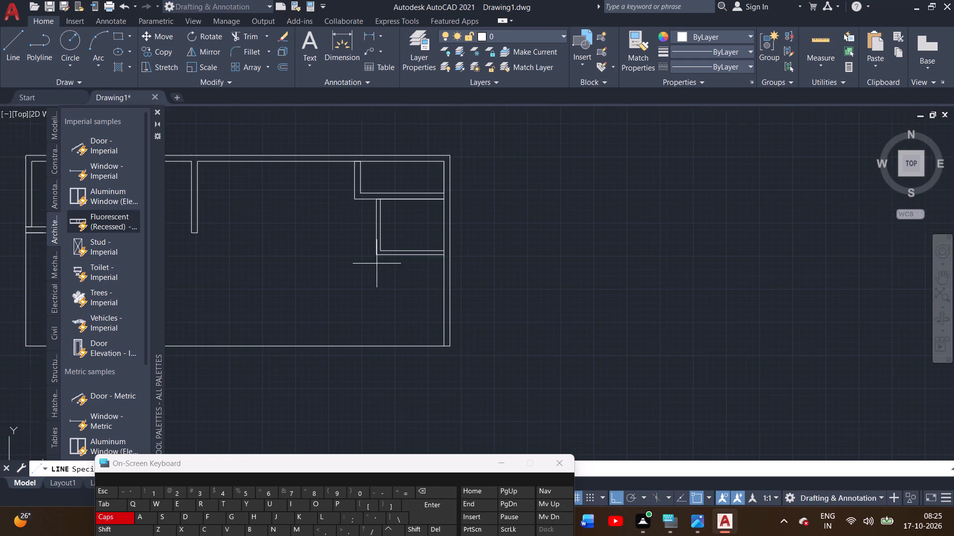
Measure the second room's outer south edge from the east wall's inner face to its southwest corner with the Dimension tool.
{"action": "left_click", "coordinate": [345, 46]}
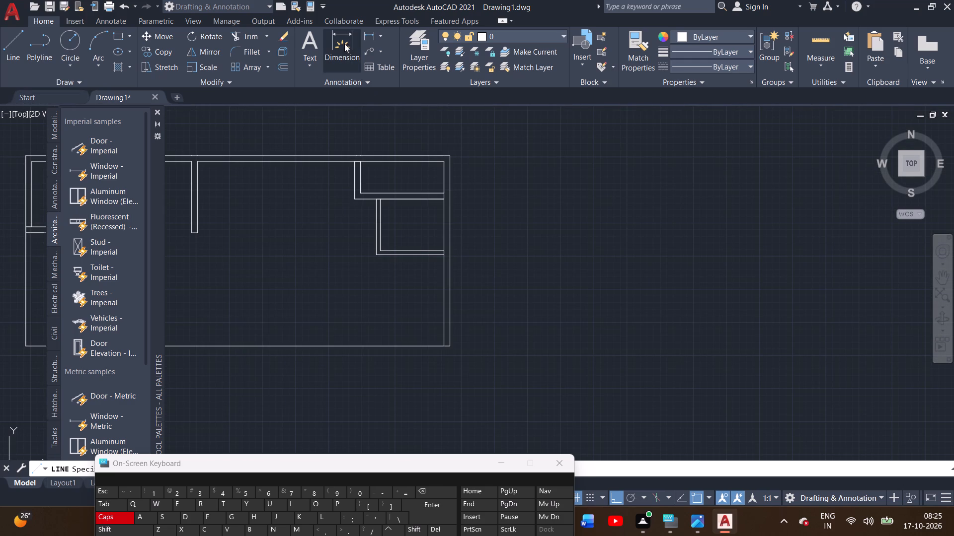
{"action": "scroll", "coordinate": [442, 248], "scroll_direction": "up", "scroll_amount": 3}
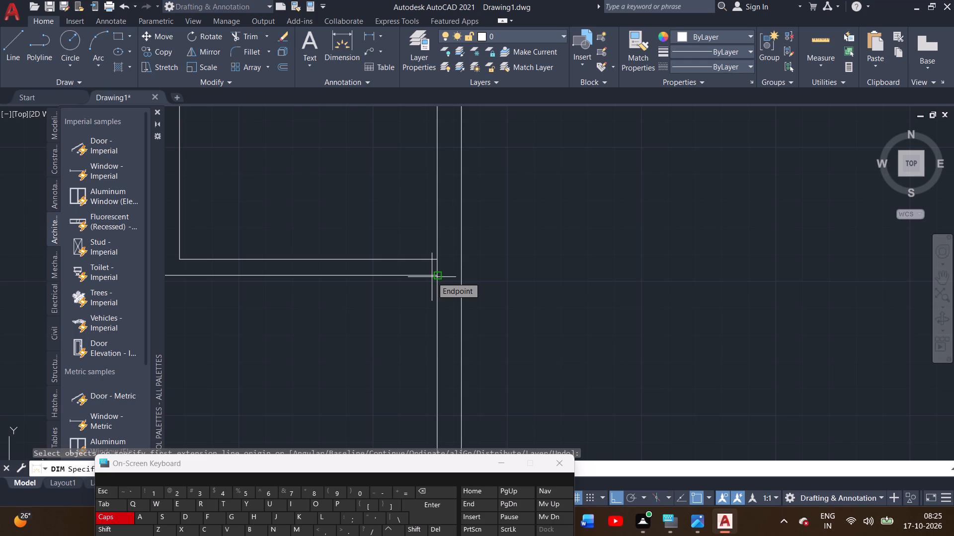
{"action": "left_click", "coordinate": [436, 276]}
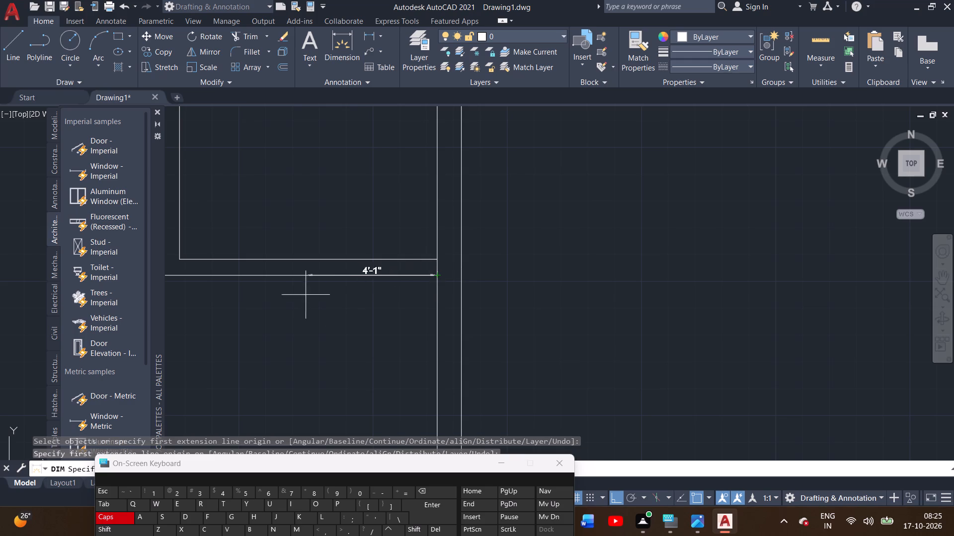
{"action": "scroll", "coordinate": [292, 297], "scroll_direction": "down", "scroll_amount": 1}
{"action": "middle_click_drag", "start_coordinate": [292, 297], "coordinate": [372, 314]}
{"action": "scroll", "coordinate": [301, 299], "scroll_direction": "up", "scroll_amount": 2}
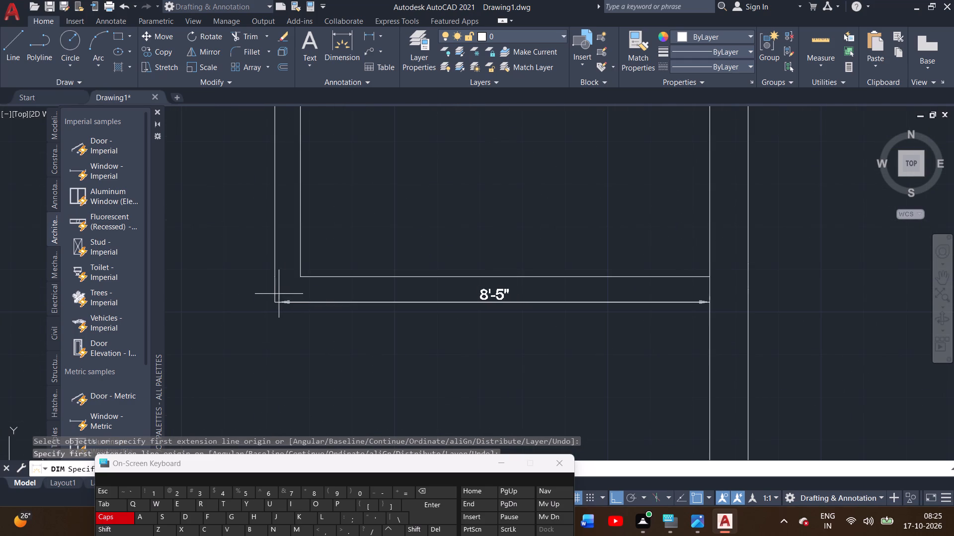
{"action": "left_click", "coordinate": [273, 300]}
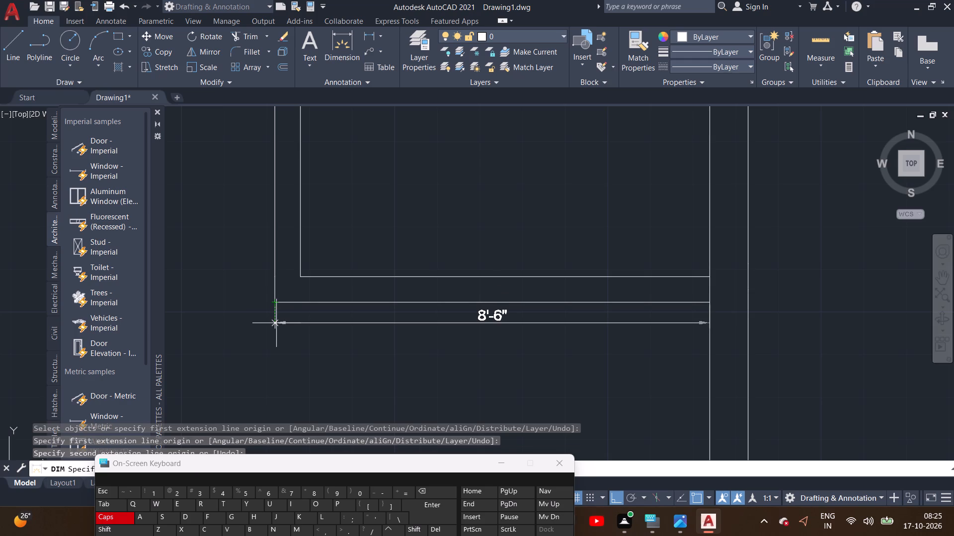
{"action": "right_click", "coordinate": [276, 323]}
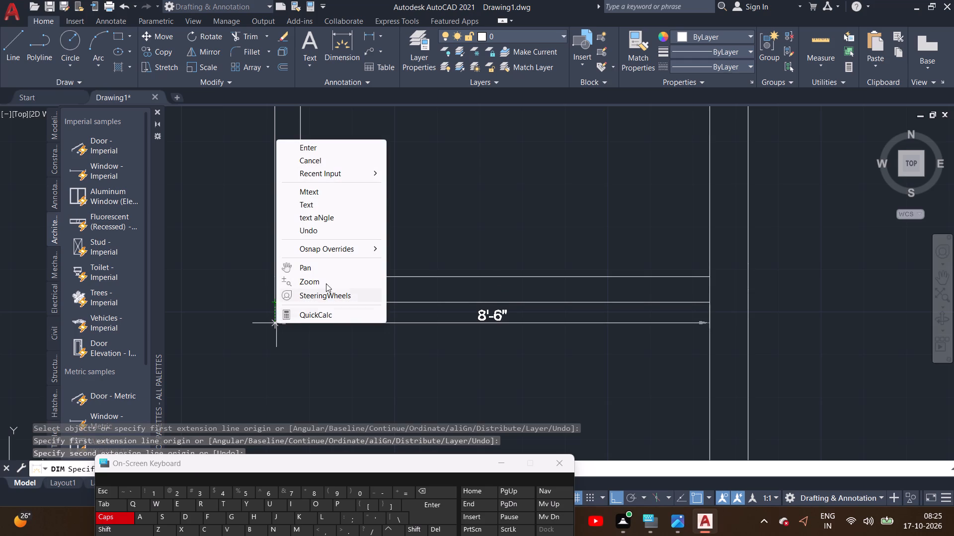
{"action": "double_click", "coordinate": [311, 149]}
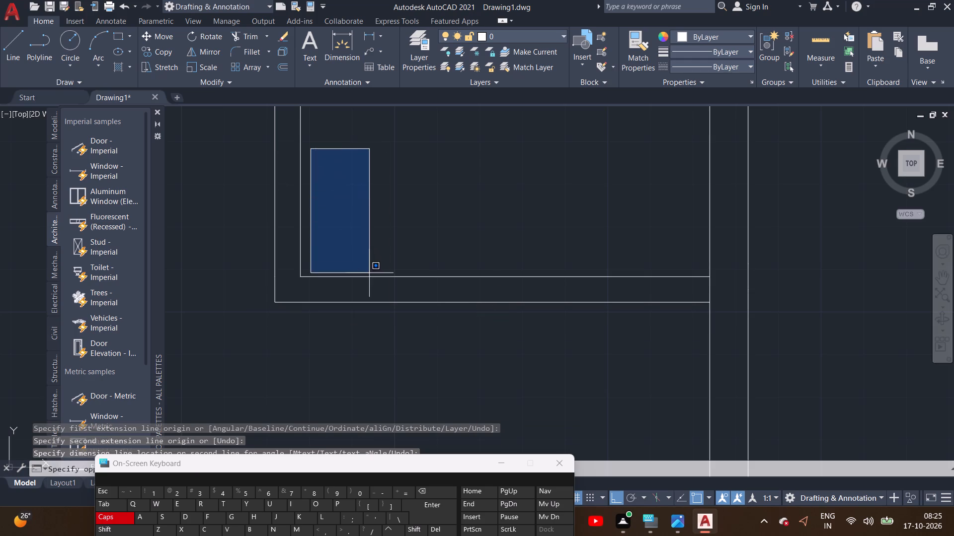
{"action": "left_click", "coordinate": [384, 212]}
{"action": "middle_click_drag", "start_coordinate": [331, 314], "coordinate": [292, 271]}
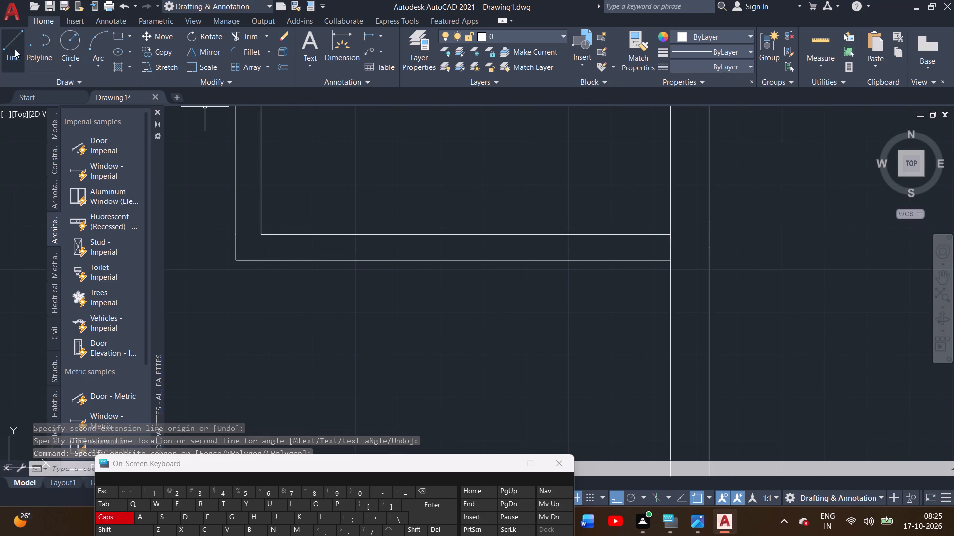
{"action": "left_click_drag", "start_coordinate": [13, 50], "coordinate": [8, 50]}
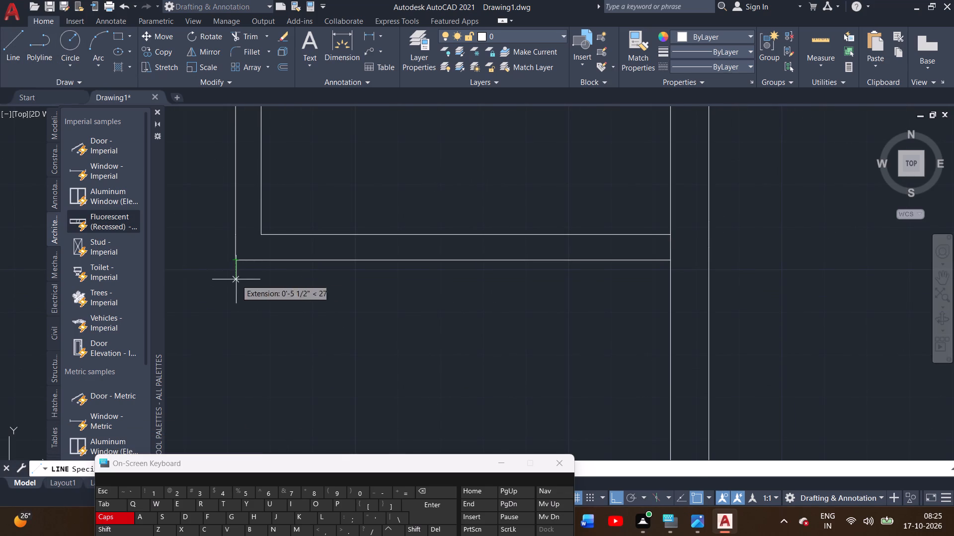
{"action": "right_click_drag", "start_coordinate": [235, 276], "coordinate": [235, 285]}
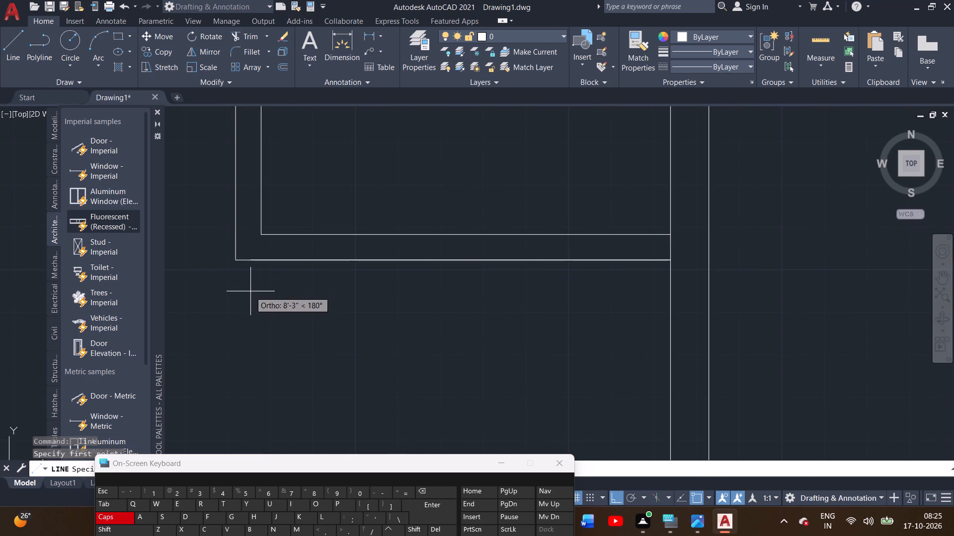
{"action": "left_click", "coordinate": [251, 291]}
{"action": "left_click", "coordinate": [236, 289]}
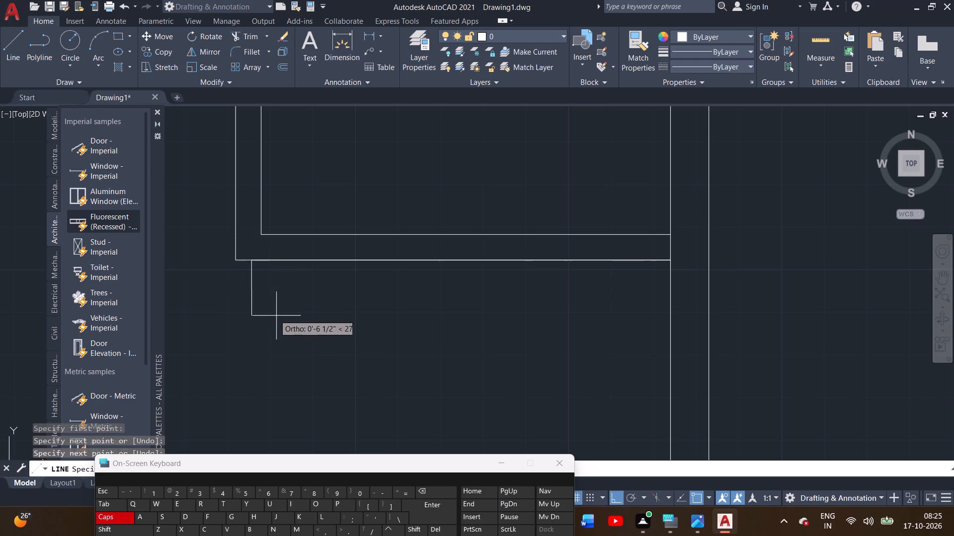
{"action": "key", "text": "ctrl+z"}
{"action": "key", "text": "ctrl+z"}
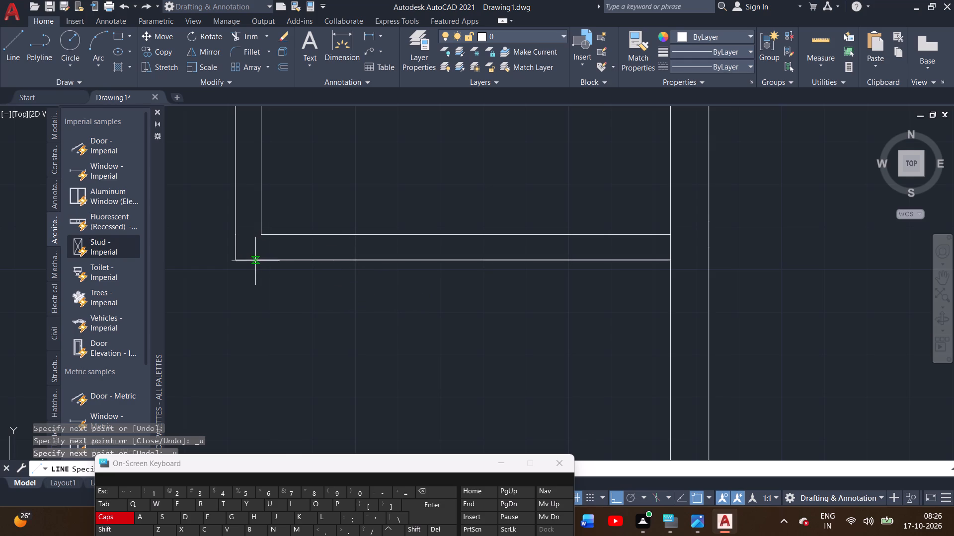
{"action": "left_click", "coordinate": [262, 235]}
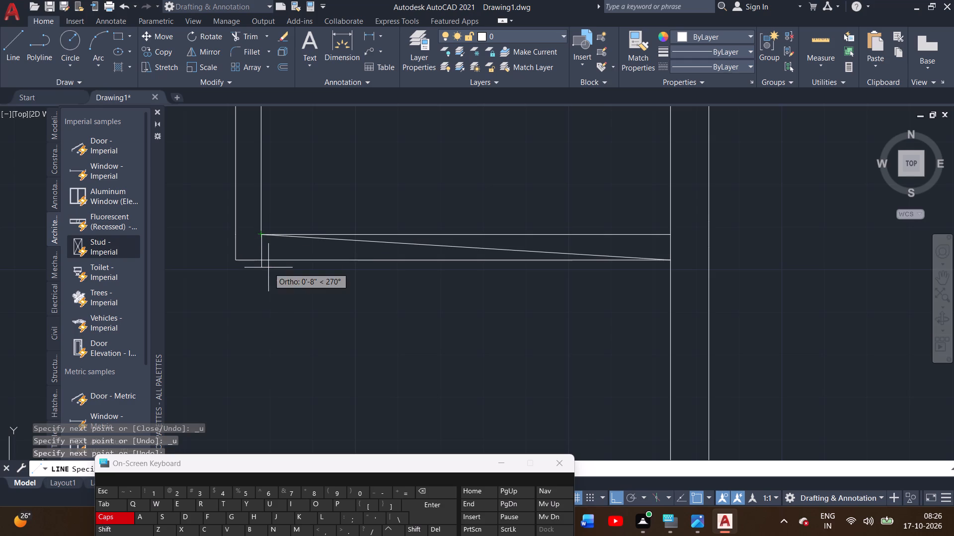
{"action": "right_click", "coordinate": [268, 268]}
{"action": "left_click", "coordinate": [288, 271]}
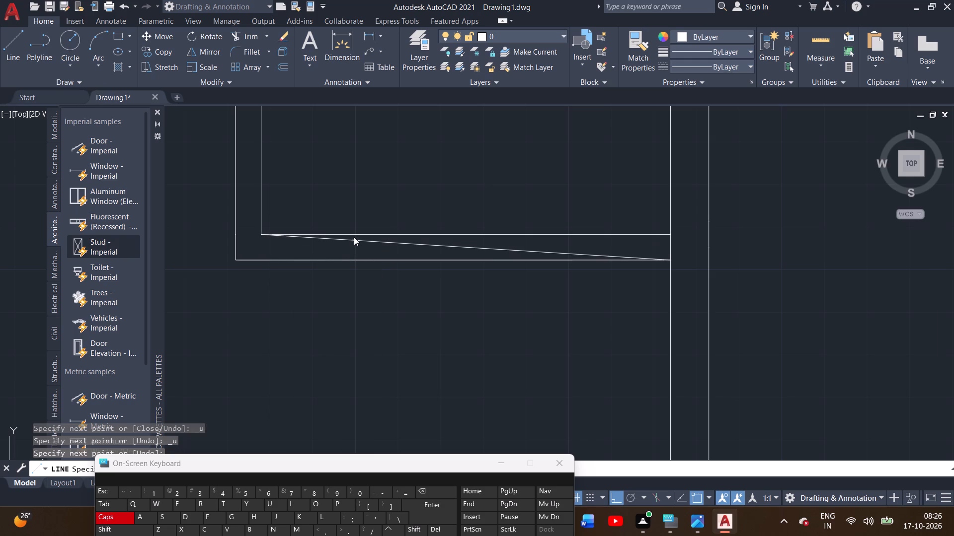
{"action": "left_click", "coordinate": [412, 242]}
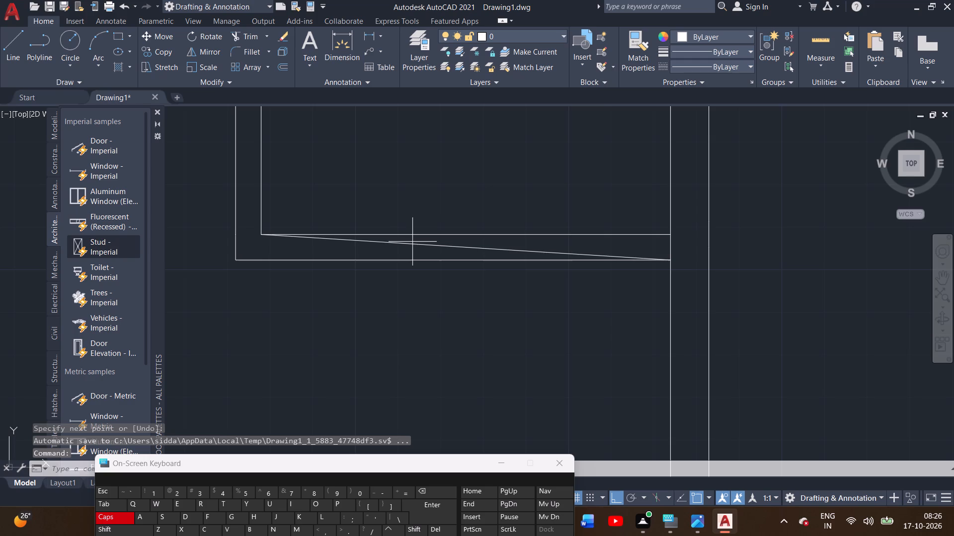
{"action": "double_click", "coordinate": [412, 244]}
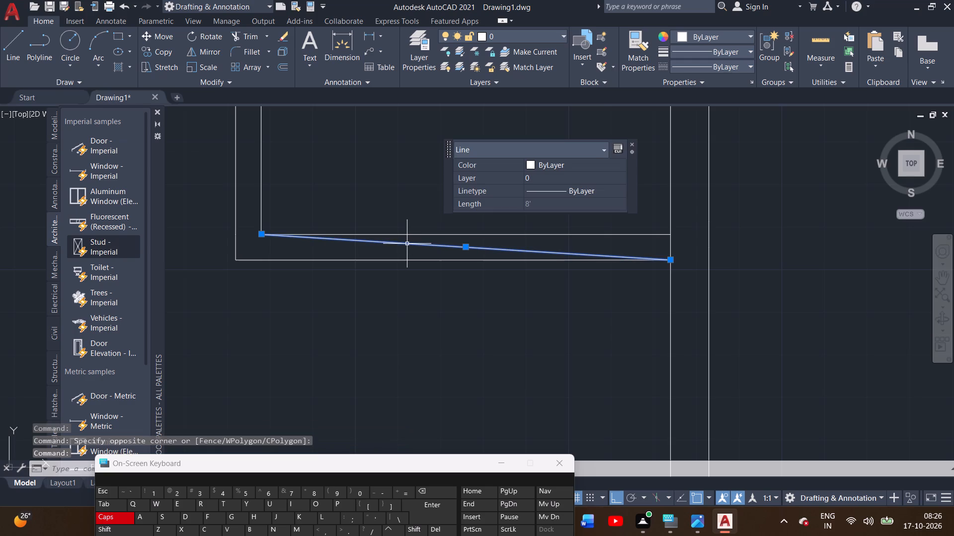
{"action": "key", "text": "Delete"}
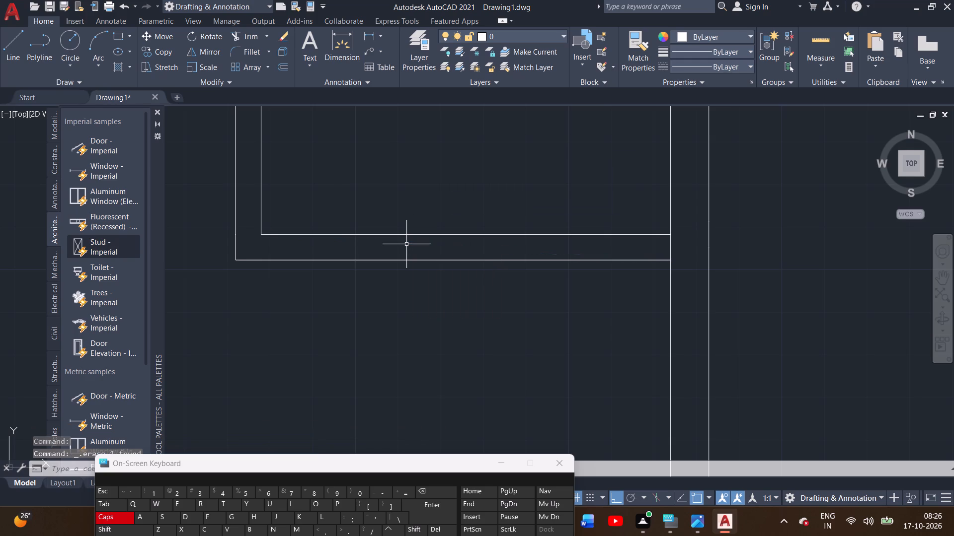
Draw a line 11'9" south from the second room's outer southwest corner.
{"action": "left_click", "coordinate": [16, 51]}
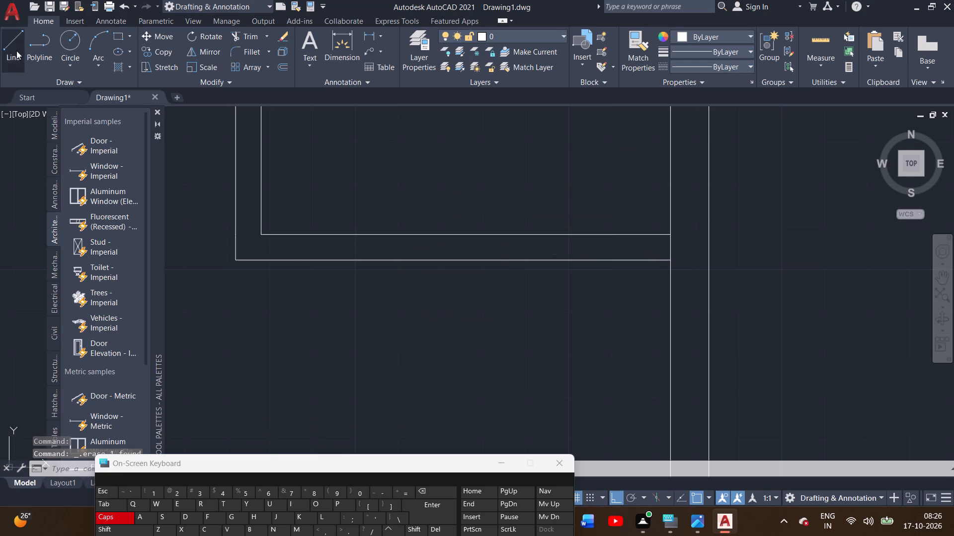
{"action": "left_click", "coordinate": [233, 259]}
{"action": "scroll", "coordinate": [219, 380], "scroll_direction": "down", "scroll_amount": 1}
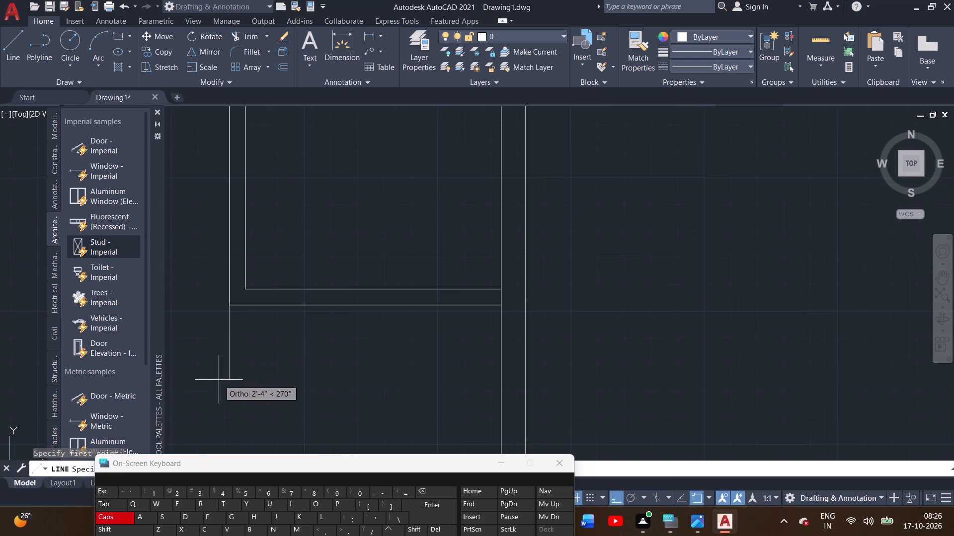
{"action": "middle_click_drag", "start_coordinate": [257, 366], "coordinate": [322, 247]}
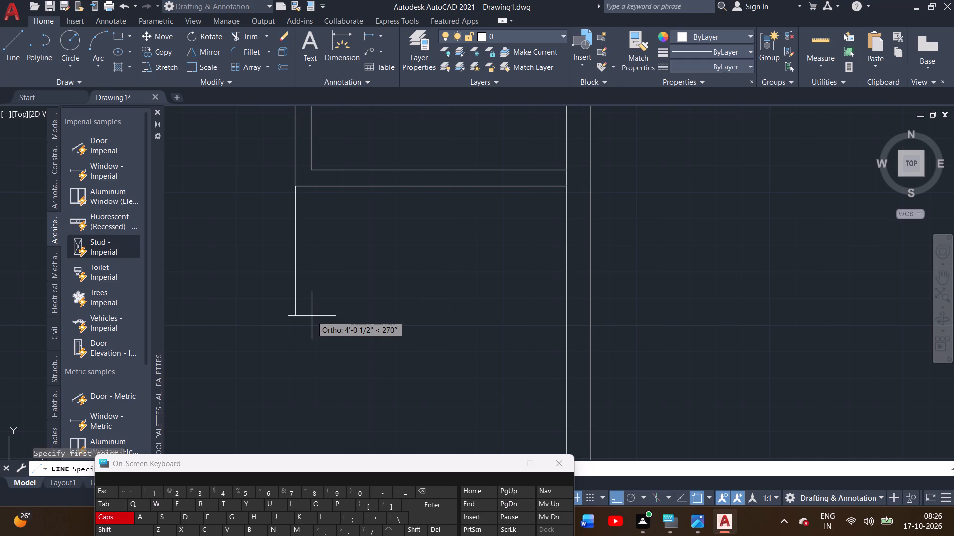
{"action": "type", "text": "11"}
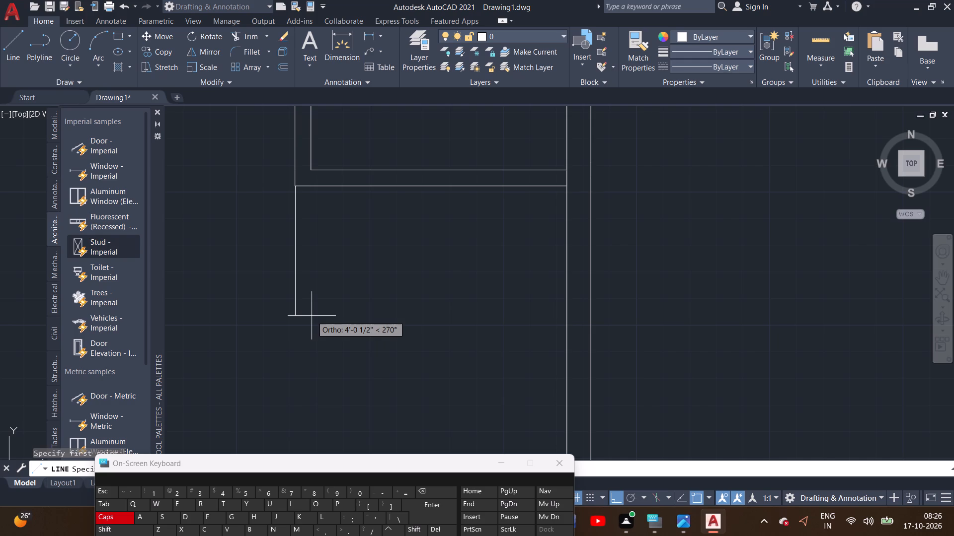
{"action": "type", "text": "'9"}
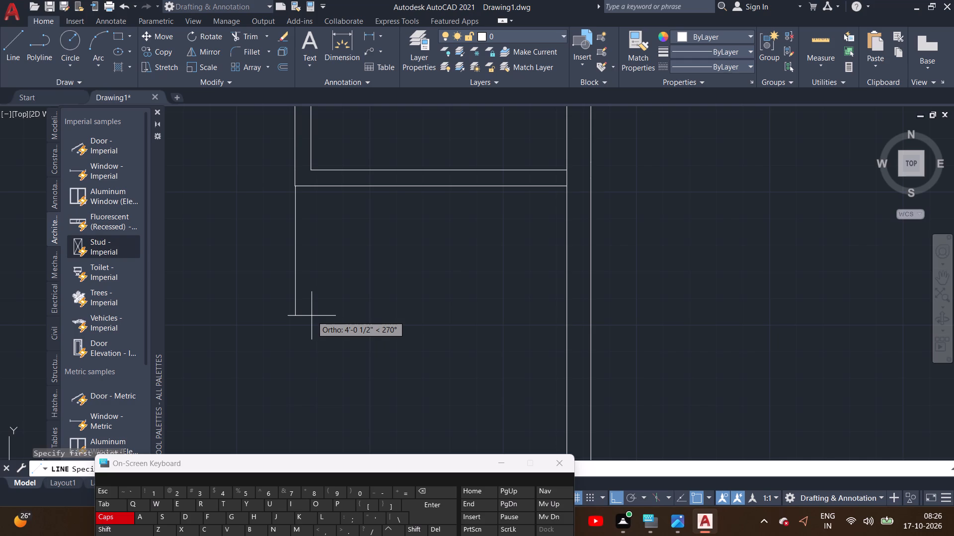
{"action": "key", "text": "shift+quotedbl"}
{"action": "key", "text": "Return"}
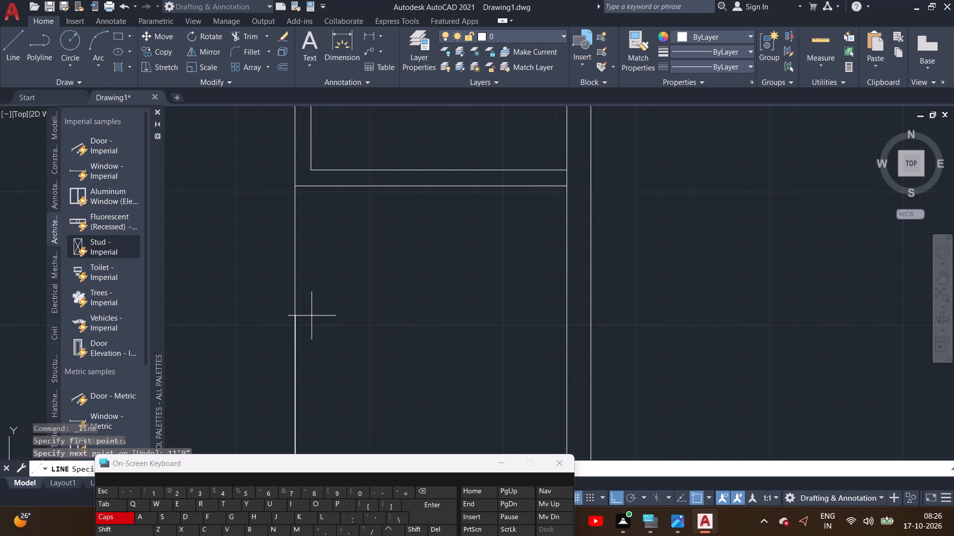
{"action": "scroll", "coordinate": [313, 318], "scroll_direction": "down", "scroll_amount": 3}
{"action": "middle_click_drag", "start_coordinate": [333, 347], "coordinate": [369, 297]}
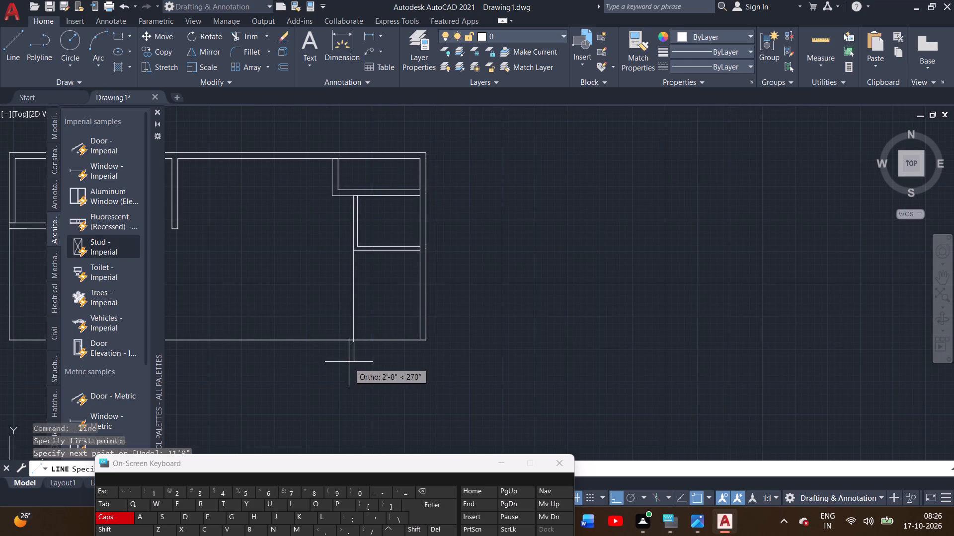
{"action": "right_click", "coordinate": [381, 302]}
{"action": "left_click", "coordinate": [402, 311]}
Trim the end of the 11'9" line that overshoots the building's south outer edge.
{"action": "scroll", "coordinate": [347, 336], "scroll_direction": "up", "scroll_amount": 4}
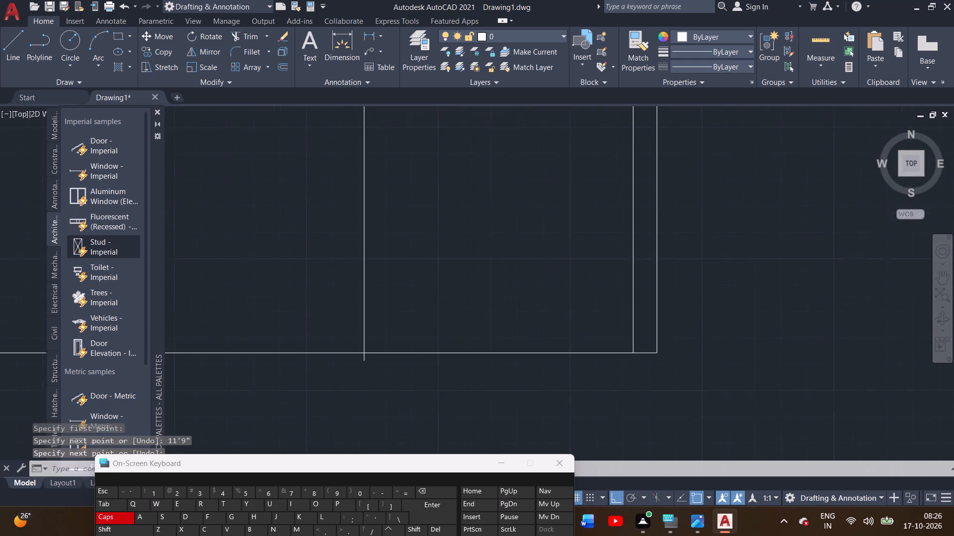
{"action": "scroll", "coordinate": [363, 363], "scroll_direction": "up", "scroll_amount": 2}
{"action": "scroll", "coordinate": [367, 382], "scroll_direction": "down", "scroll_amount": 2}
{"action": "middle_click", "coordinate": [393, 319]}
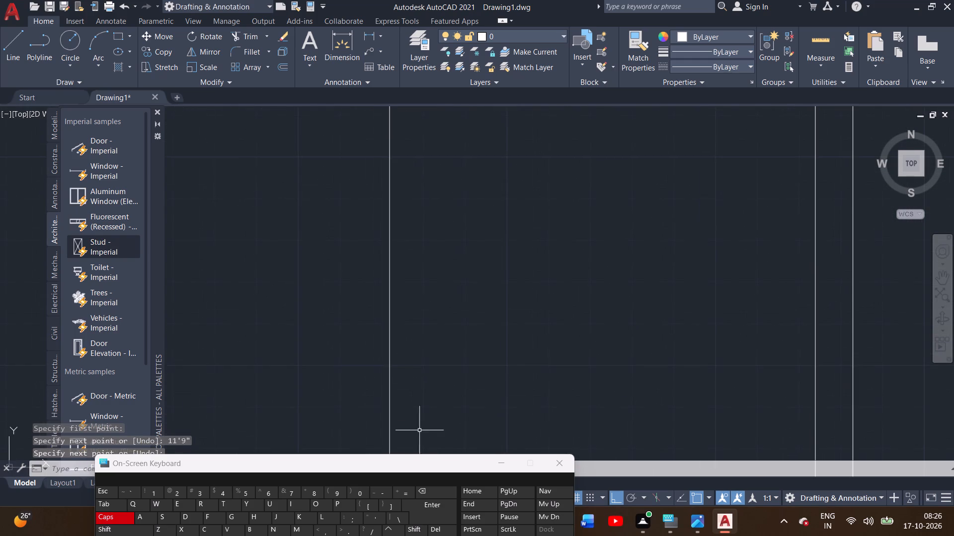
{"action": "scroll", "coordinate": [420, 320], "scroll_direction": "down", "scroll_amount": 2}
{"action": "middle_click_drag", "start_coordinate": [420, 320], "coordinate": [402, 226]}
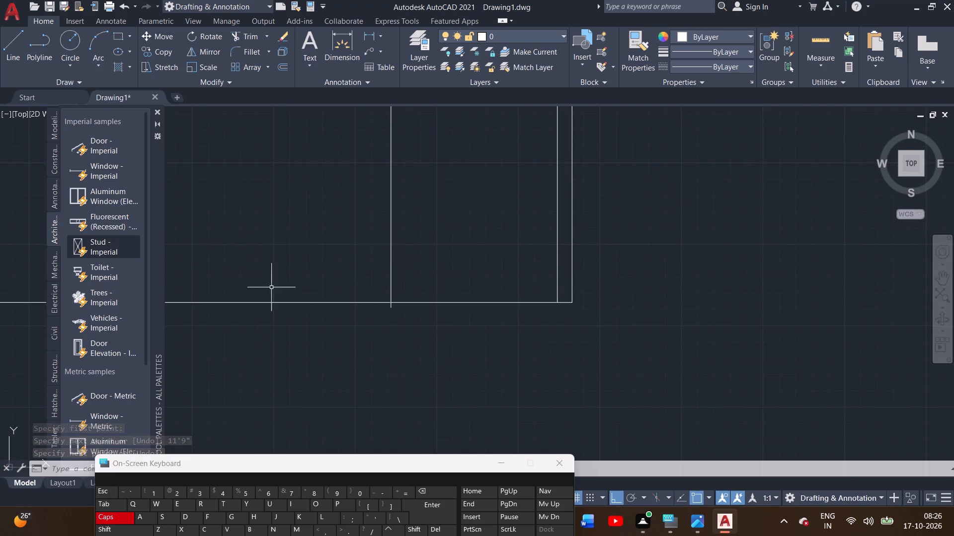
{"action": "scroll", "coordinate": [342, 322], "scroll_direction": "up", "scroll_amount": 3}
{"action": "middle_click_drag", "start_coordinate": [356, 322], "coordinate": [349, 386]}
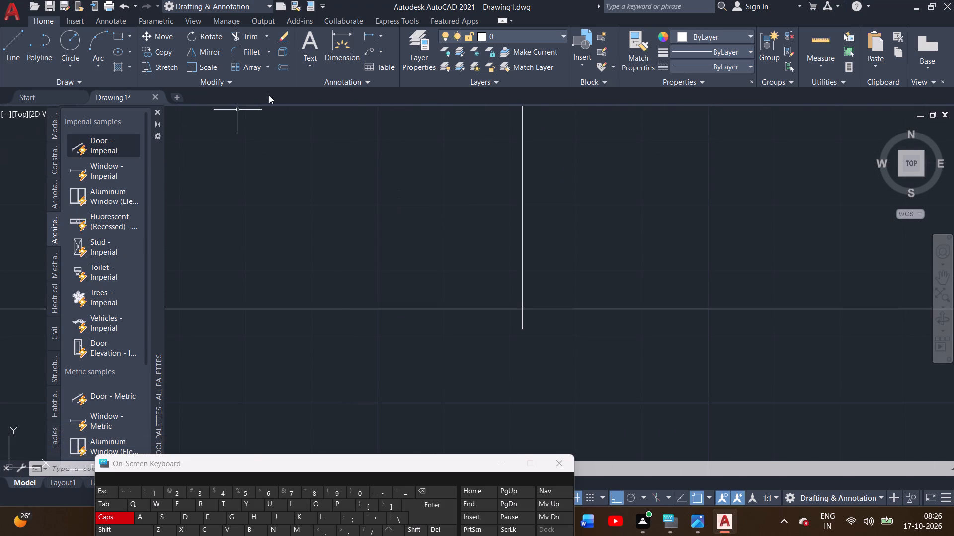
{"action": "left_click_drag", "start_coordinate": [246, 32], "coordinate": [248, 37]}
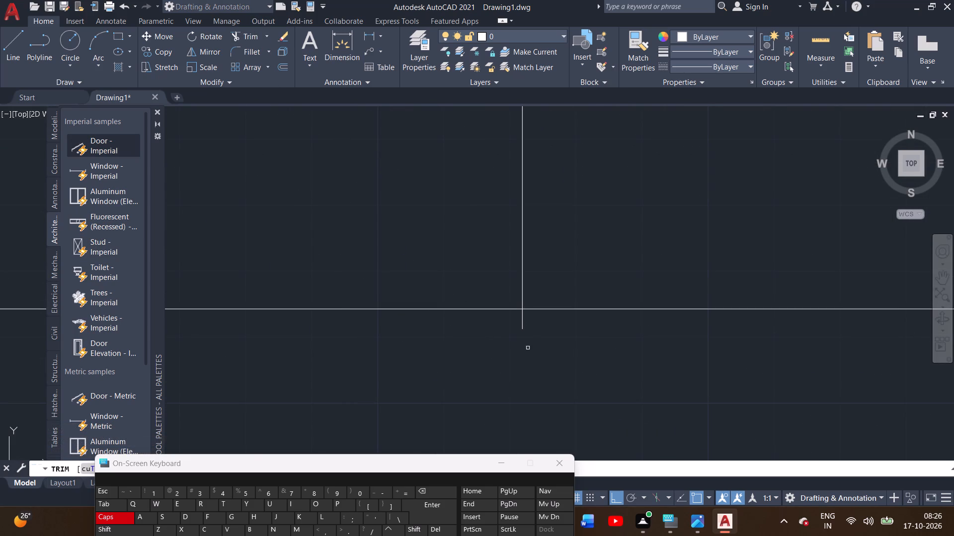
{"action": "left_click", "coordinate": [523, 323]}
{"action": "scroll", "coordinate": [483, 379], "scroll_direction": "down", "scroll_amount": 1}
{"action": "scroll", "coordinate": [473, 296], "scroll_direction": "down", "scroll_amount": 1}
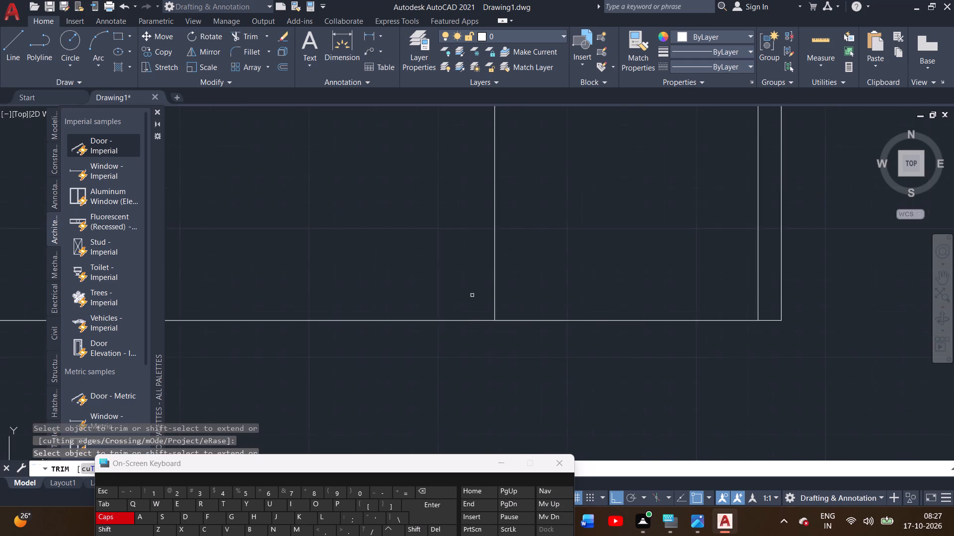
{"action": "scroll", "coordinate": [472, 295], "scroll_direction": "down", "scroll_amount": 2}
{"action": "right_click", "coordinate": [362, 228]}
{"action": "left_click", "coordinate": [378, 230]}
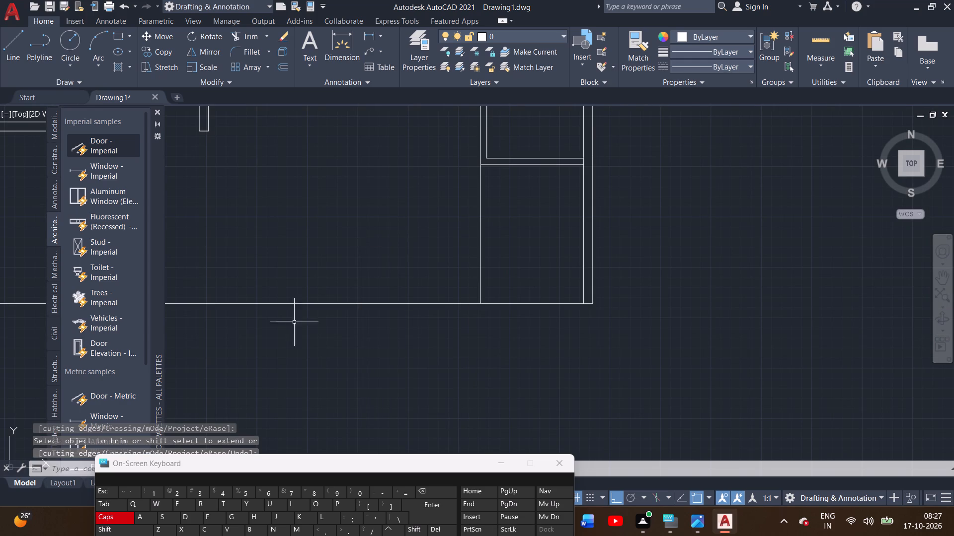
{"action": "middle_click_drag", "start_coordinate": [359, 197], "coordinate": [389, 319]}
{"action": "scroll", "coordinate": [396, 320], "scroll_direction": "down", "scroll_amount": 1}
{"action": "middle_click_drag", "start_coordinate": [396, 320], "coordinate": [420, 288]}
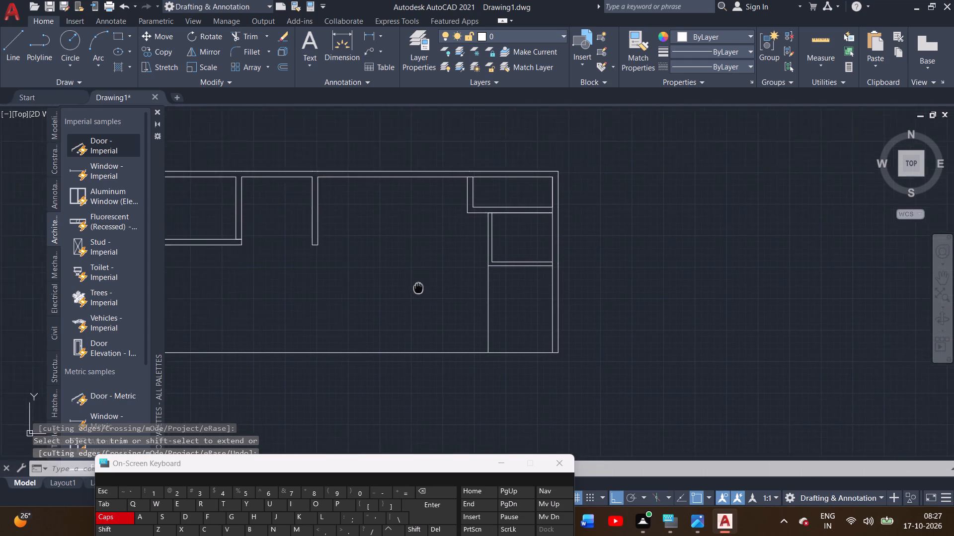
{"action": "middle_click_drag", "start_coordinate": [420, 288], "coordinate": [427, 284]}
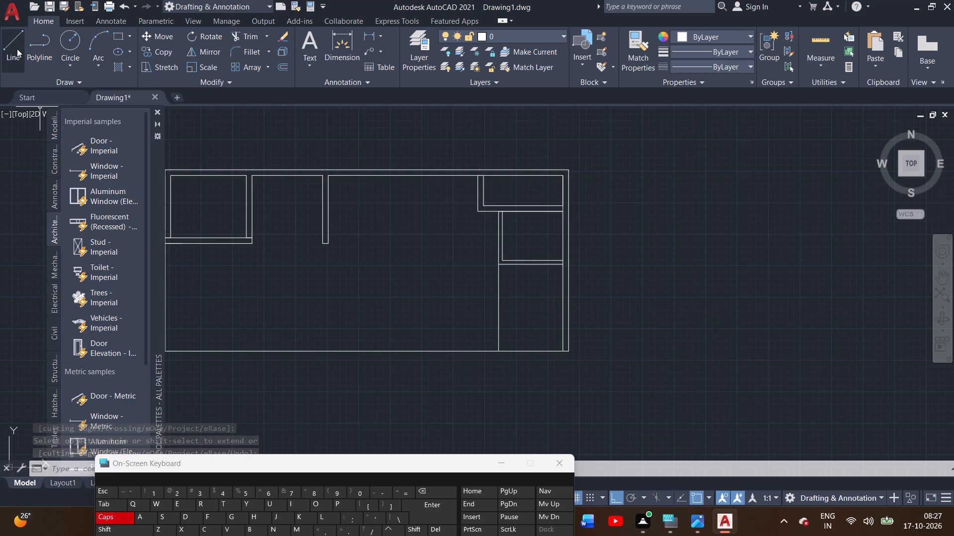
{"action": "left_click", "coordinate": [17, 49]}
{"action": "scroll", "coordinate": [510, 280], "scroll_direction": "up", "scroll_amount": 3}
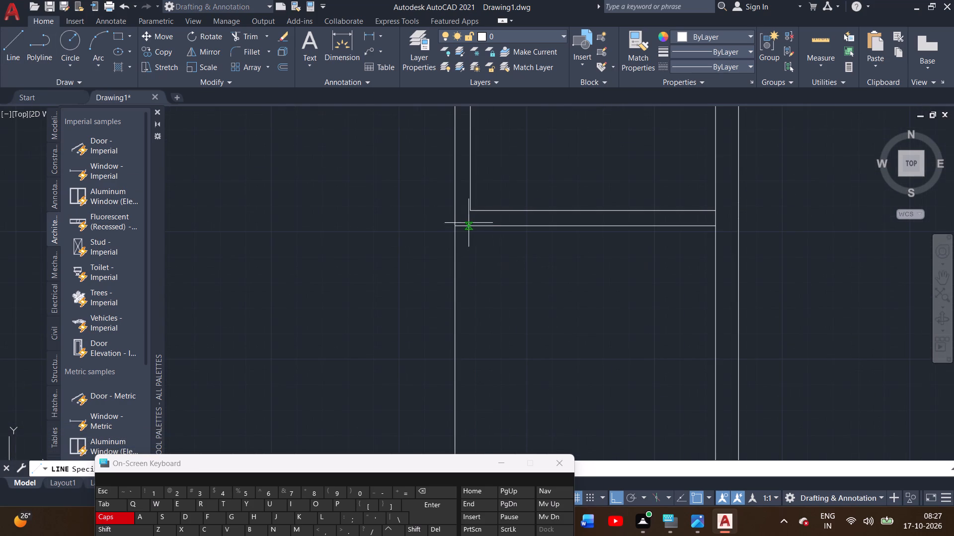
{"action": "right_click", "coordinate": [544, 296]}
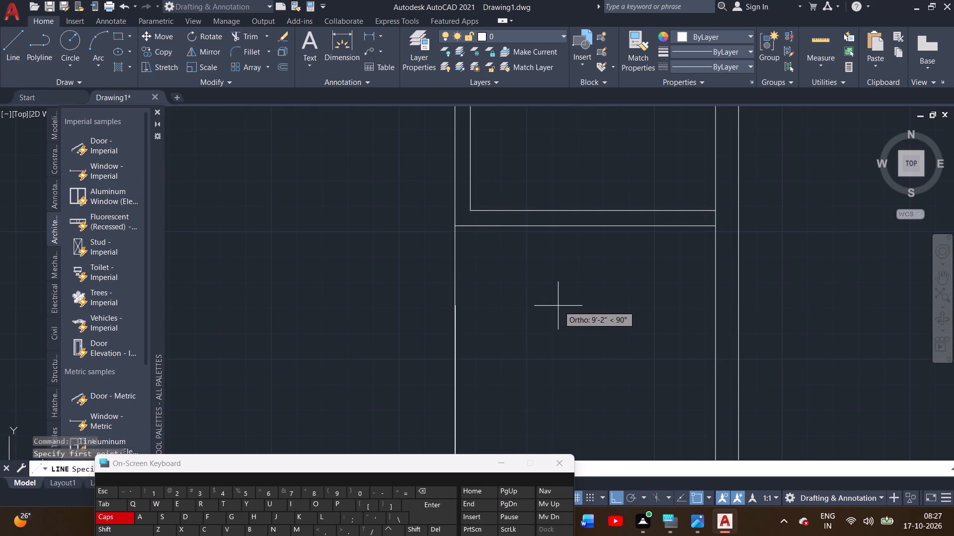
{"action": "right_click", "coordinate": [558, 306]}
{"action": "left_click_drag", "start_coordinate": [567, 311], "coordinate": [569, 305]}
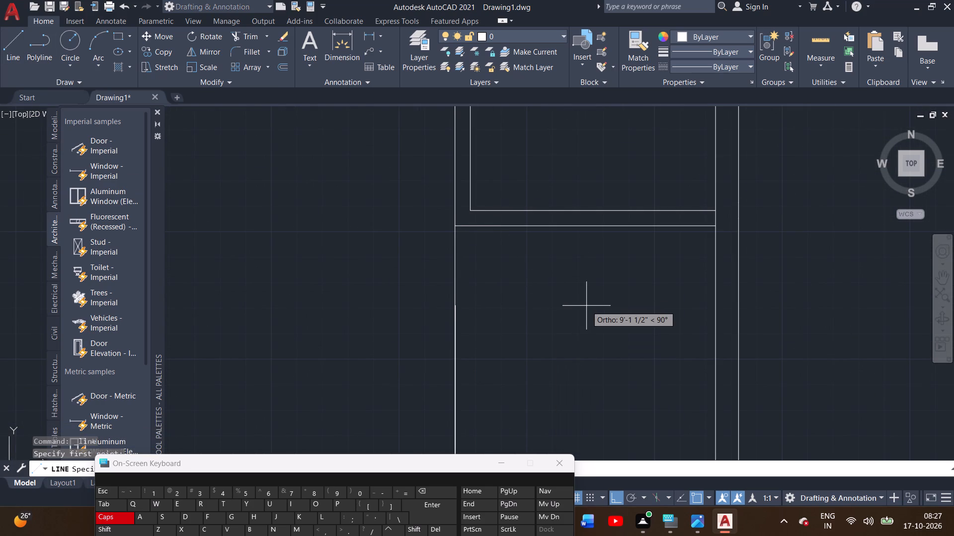
Draw a line from the second room's inner southwest corner south to the building's south outer edge, forming the wall's inner face.
{"action": "left_click", "coordinate": [13, 62]}
{"action": "left_click", "coordinate": [470, 210]}
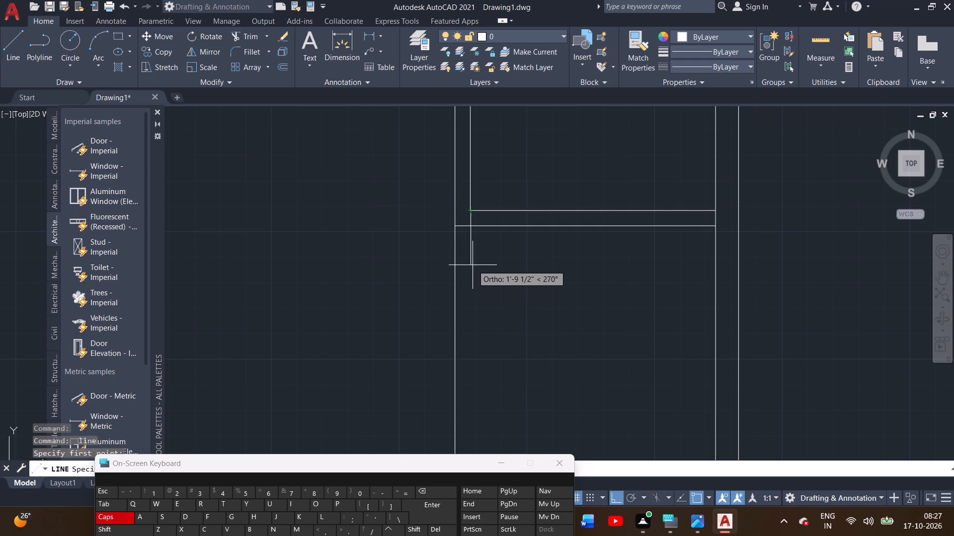
{"action": "scroll", "coordinate": [473, 265], "scroll_direction": "down", "scroll_amount": 2, "text": "ctrl"}
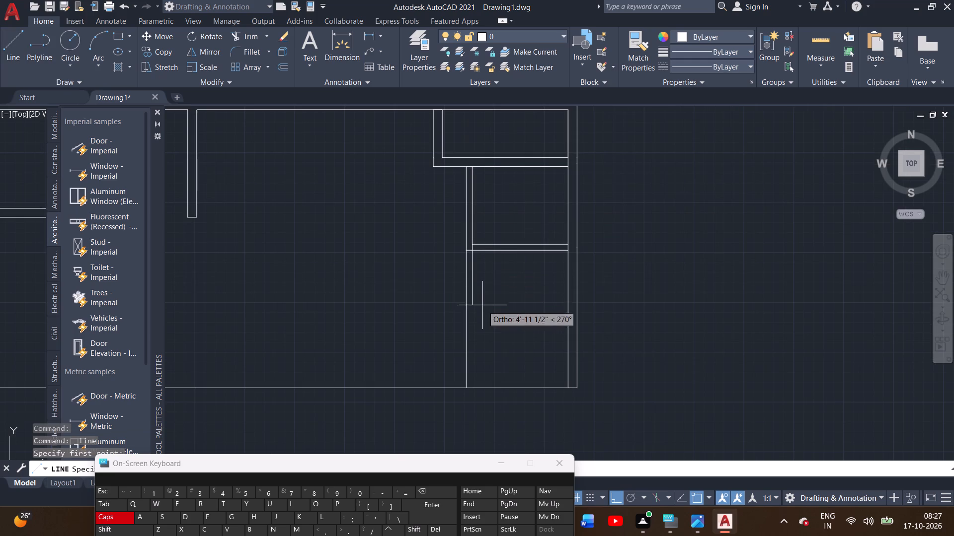
{"action": "left_click", "coordinate": [474, 387]}
{"action": "right_click", "coordinate": [492, 372]}
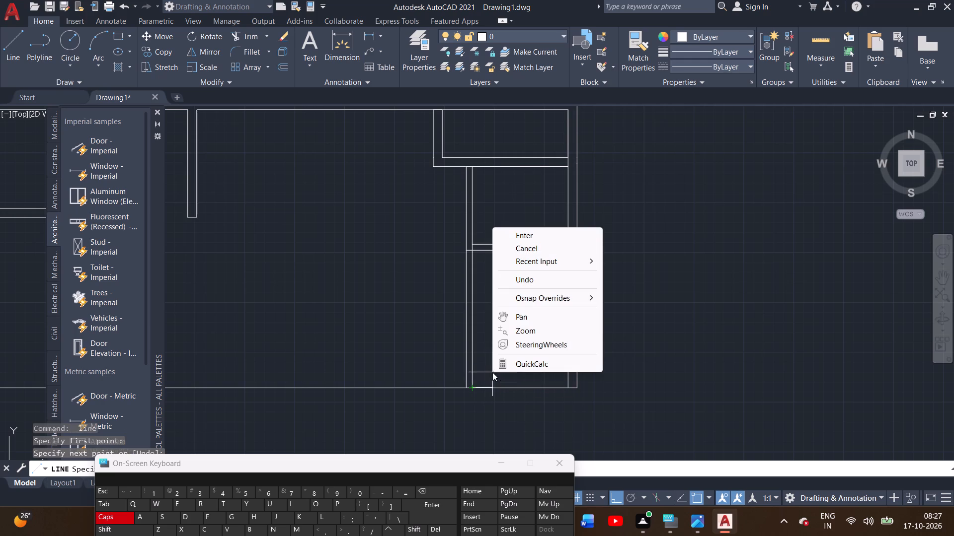
{"action": "left_click", "coordinate": [526, 238]}
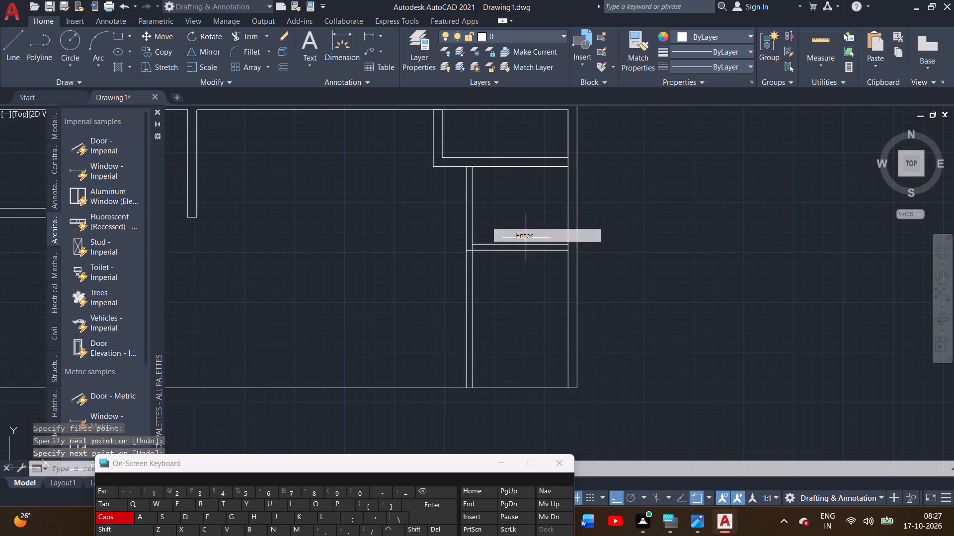
Trim the lines crossing the wall junctions at both ends of the second room's south wall.
{"action": "left_click", "coordinate": [241, 38]}
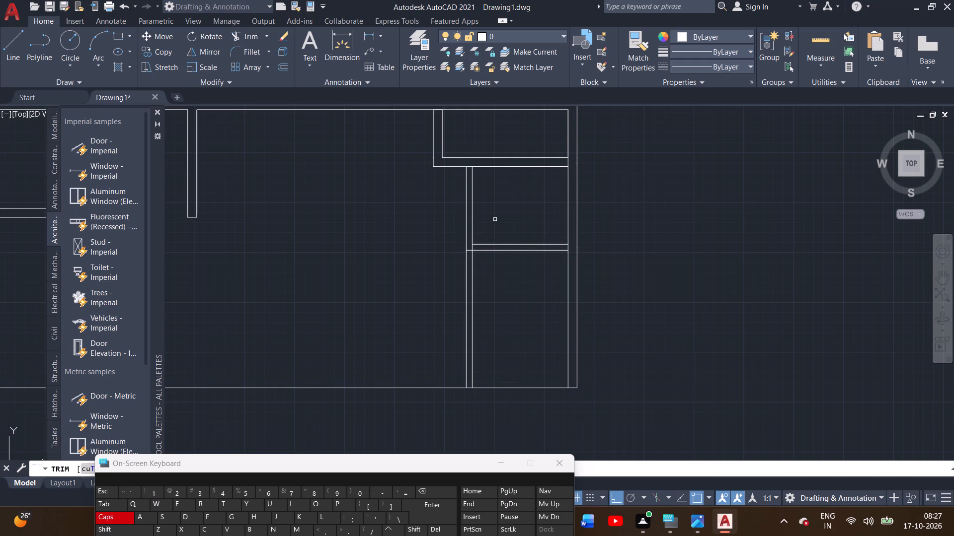
{"action": "scroll", "coordinate": [495, 219], "scroll_direction": "up", "scroll_amount": 3, "text": "ctrl"}
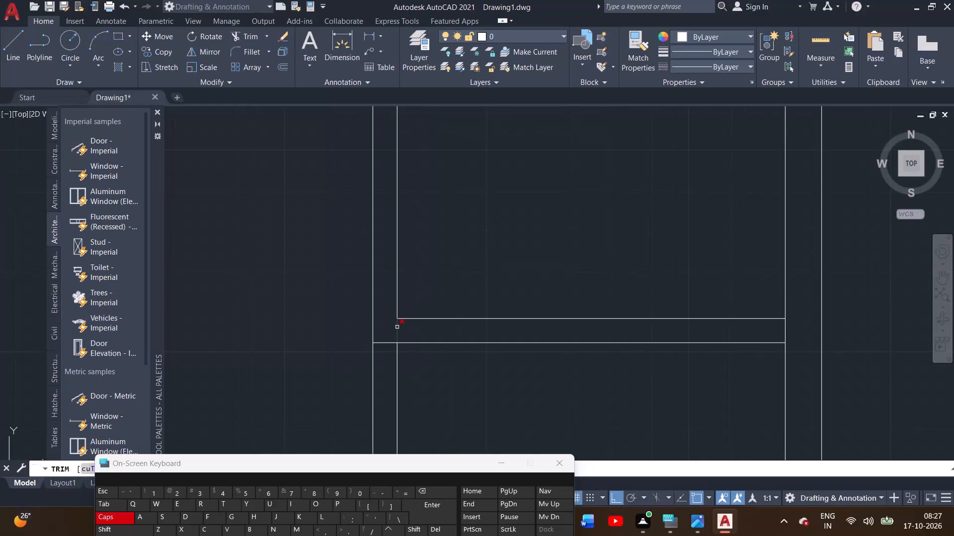
{"action": "left_click", "coordinate": [397, 327]}
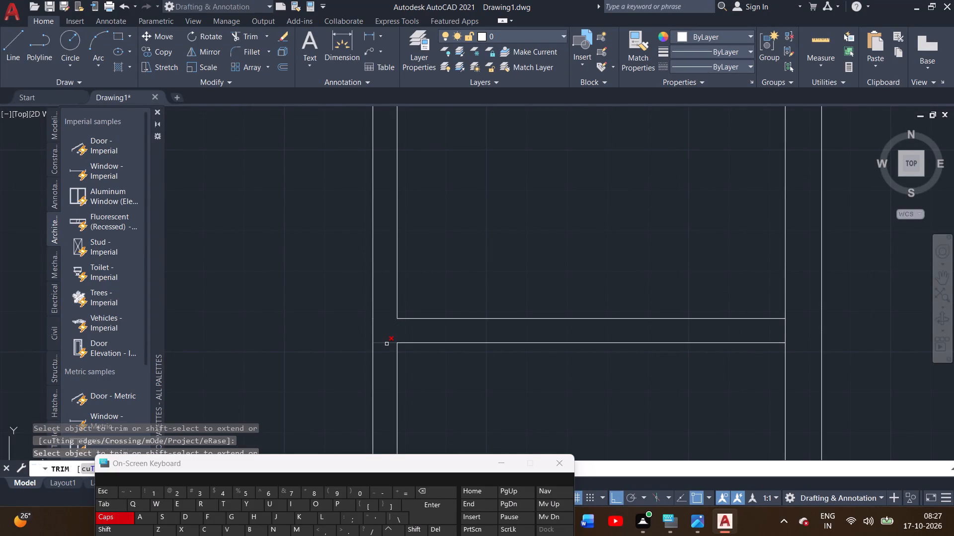
{"action": "left_click", "coordinate": [387, 344]}
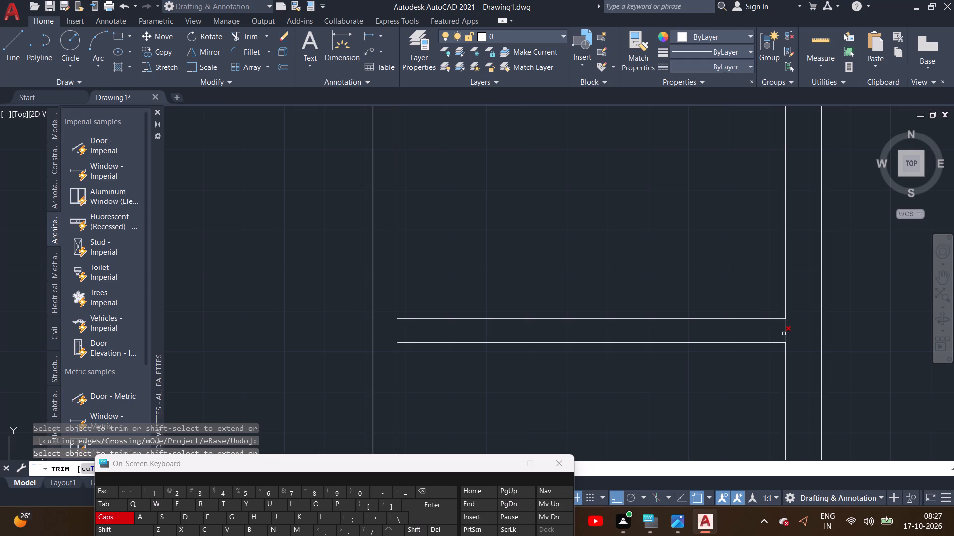
{"action": "left_click", "coordinate": [784, 334]}
Trim the first room's outer south edge between the two faces of the 6" west wall below it.
{"action": "scroll", "coordinate": [621, 245], "scroll_direction": "down", "scroll_amount": 2, "text": "ctrl"}
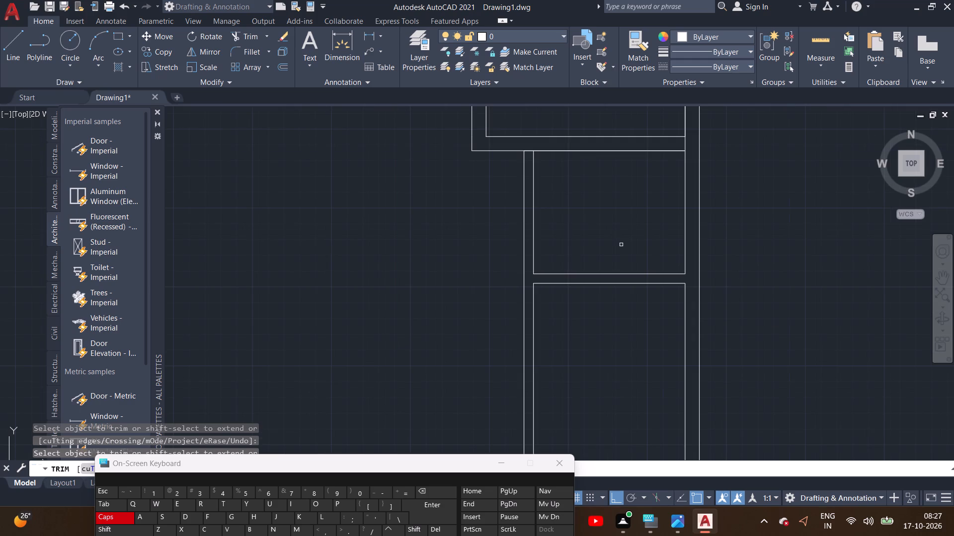
{"action": "scroll", "coordinate": [621, 245], "scroll_direction": "down", "scroll_amount": 1, "text": "ctrl"}
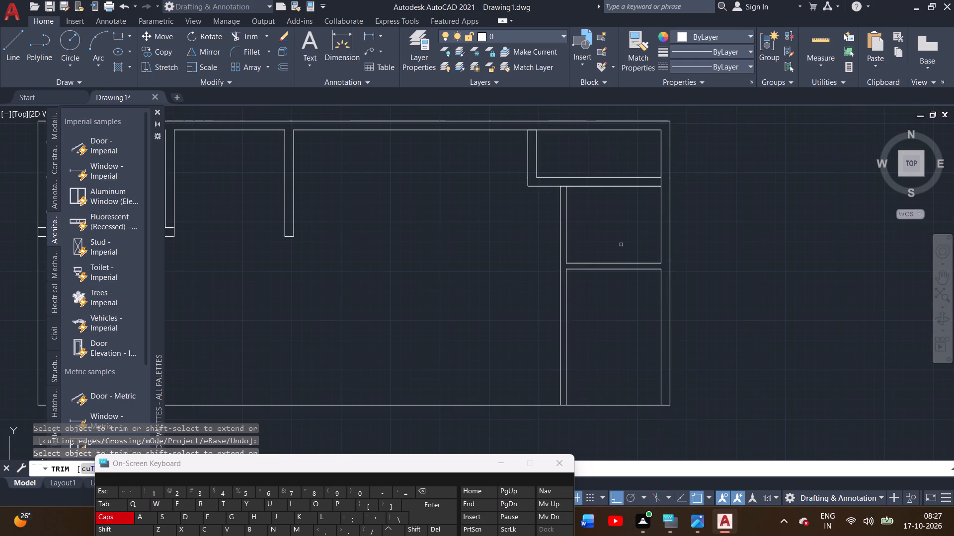
{"action": "left_click", "coordinate": [621, 245]}
{"action": "scroll", "coordinate": [621, 245], "scroll_direction": "up", "scroll_amount": 1, "text": "ctrl"}
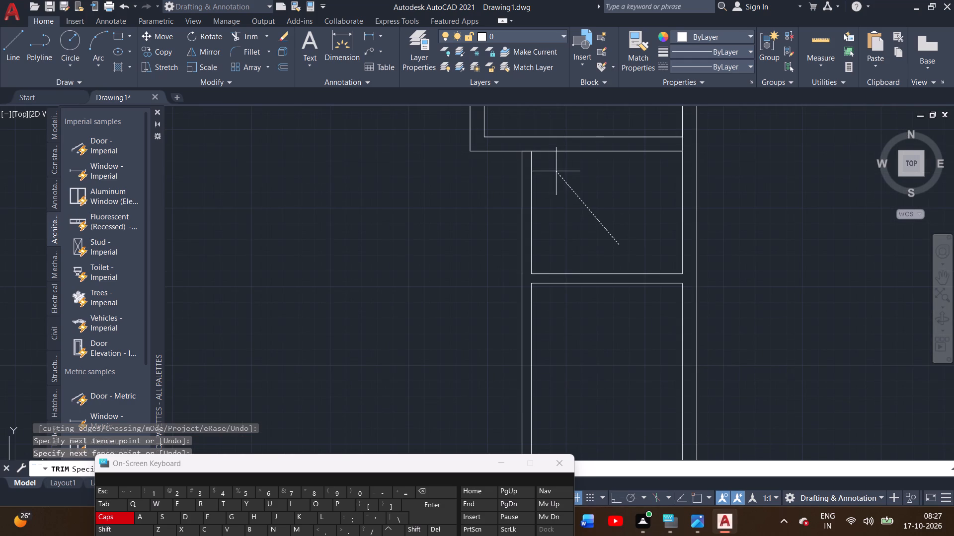
{"action": "left_click", "coordinate": [569, 176]}
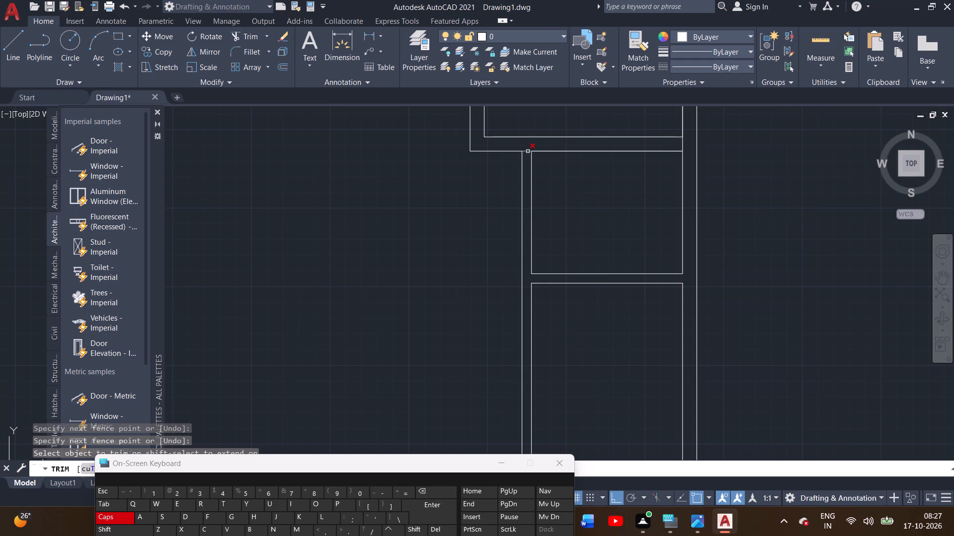
{"action": "scroll", "coordinate": [528, 151], "scroll_direction": "up", "scroll_amount": 2, "text": "ctrl"}
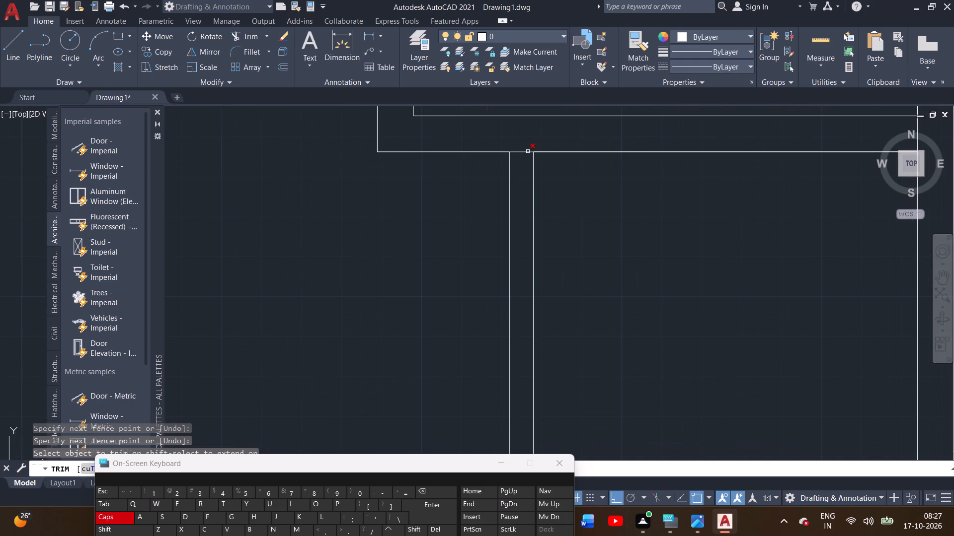
{"action": "left_click", "coordinate": [525, 151]}
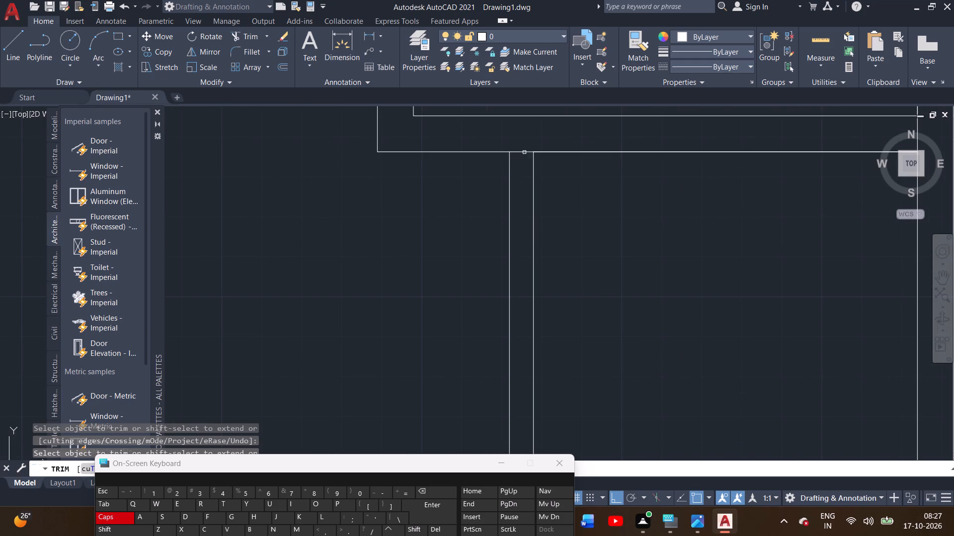
{"action": "left_click", "coordinate": [524, 152]}
{"action": "scroll", "coordinate": [377, 216], "scroll_direction": "down", "scroll_amount": 3, "text": "ctrl"}
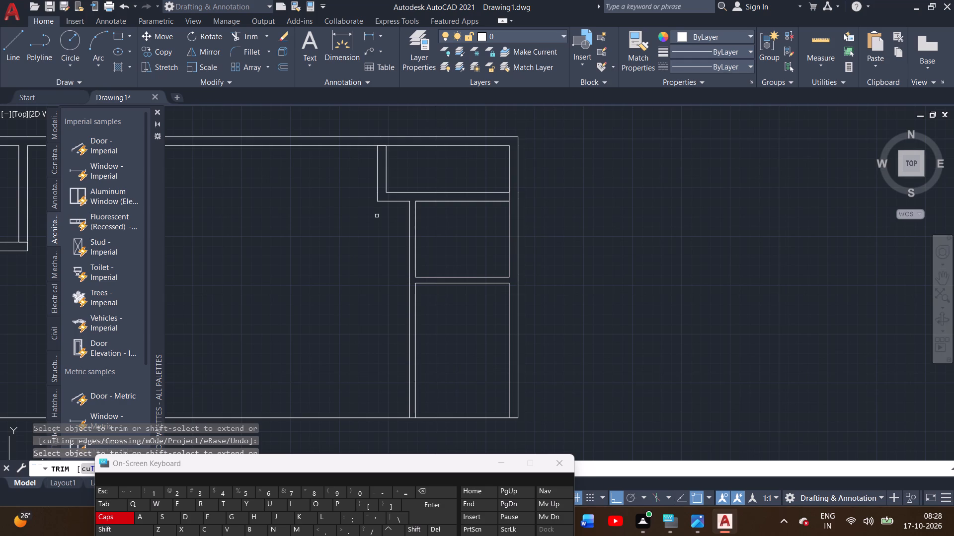
{"action": "left_click", "coordinate": [343, 198]}
{"action": "left_click", "coordinate": [342, 217]}
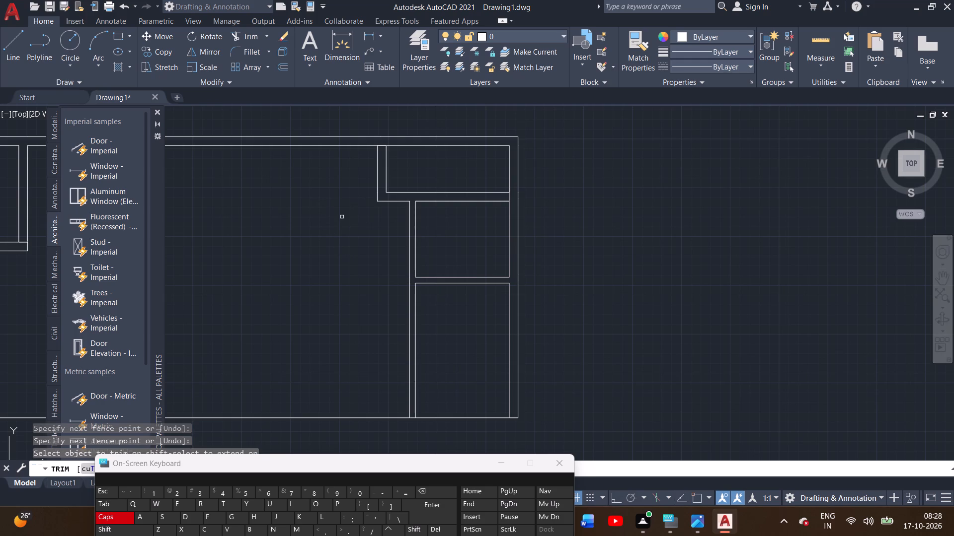
{"action": "middle_click_drag", "start_coordinate": [342, 217], "coordinate": [419, 218]}
{"action": "right_click", "coordinate": [346, 209]}
{"action": "left_click", "coordinate": [364, 224]}
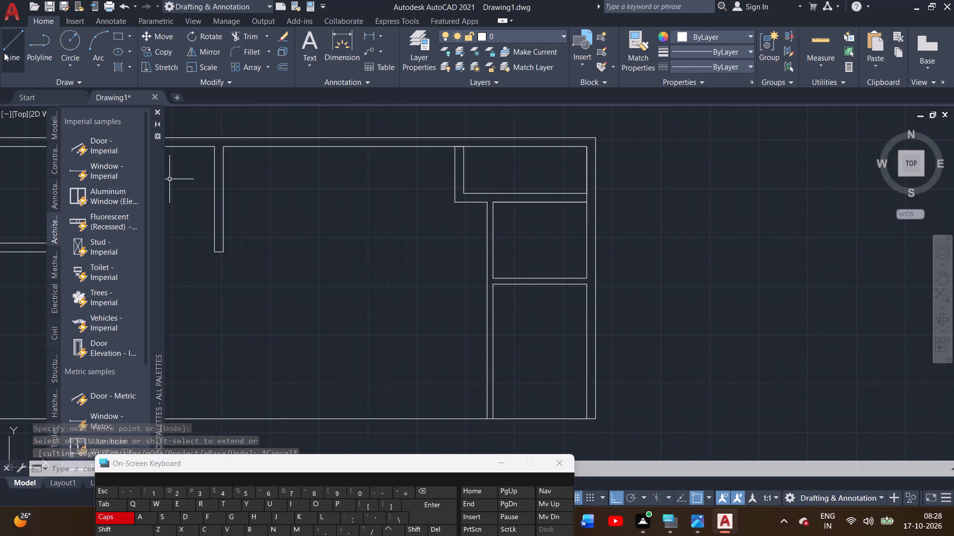
Draw a line 15'6" west from the first room's outer southwest corner, continuing north to the north wall's inner face.
{"action": "double_click", "coordinate": [16, 65]}
{"action": "middle_click_drag", "start_coordinate": [407, 187], "coordinate": [471, 203]}
{"action": "scroll", "coordinate": [489, 216], "scroll_direction": "up", "scroll_amount": 2}
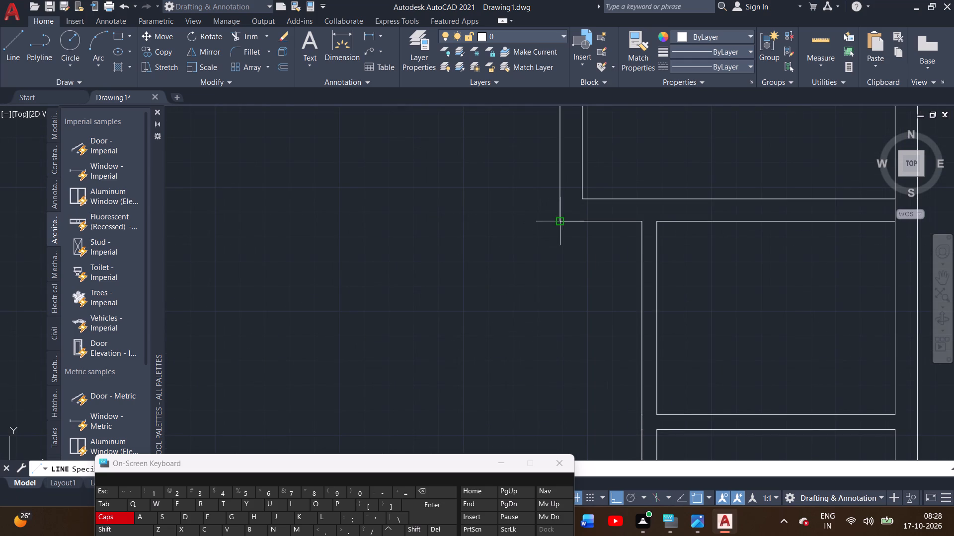
{"action": "left_click", "coordinate": [563, 223]}
{"action": "scroll", "coordinate": [384, 215], "scroll_direction": "down", "scroll_amount": 1}
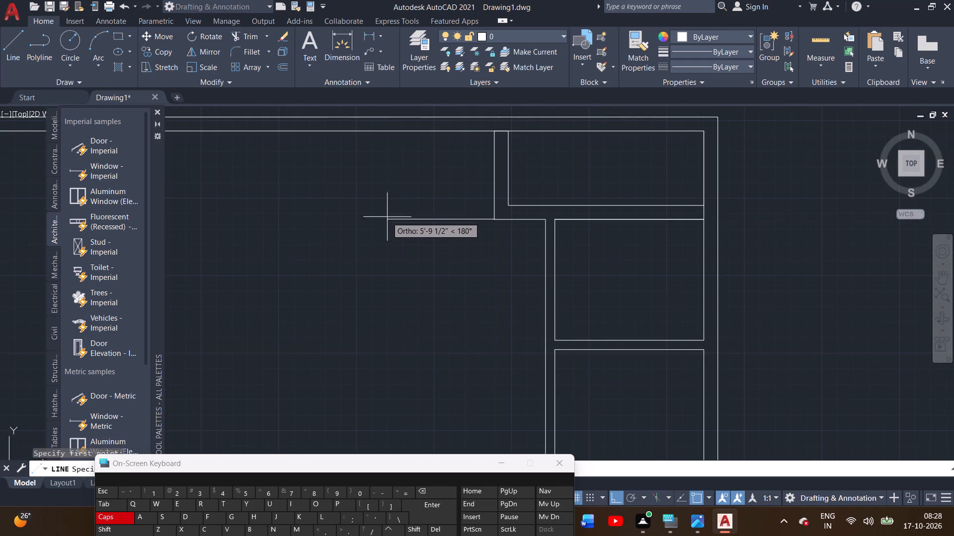
{"action": "middle_click_drag", "start_coordinate": [391, 172], "coordinate": [451, 187]}
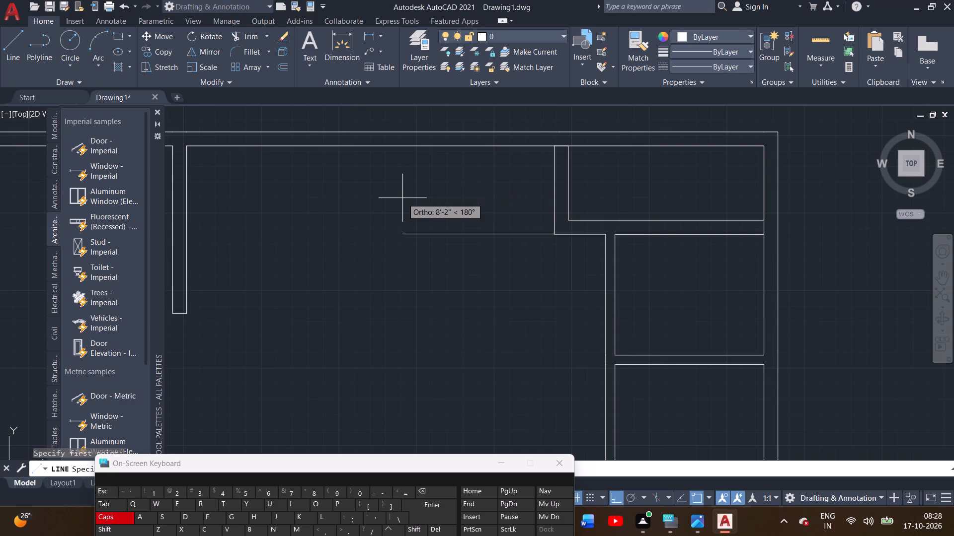
{"action": "type", "text": "15'6"}
{"action": "key", "text": "shift+quotedbl"}
{"action": "key", "text": "Return"}
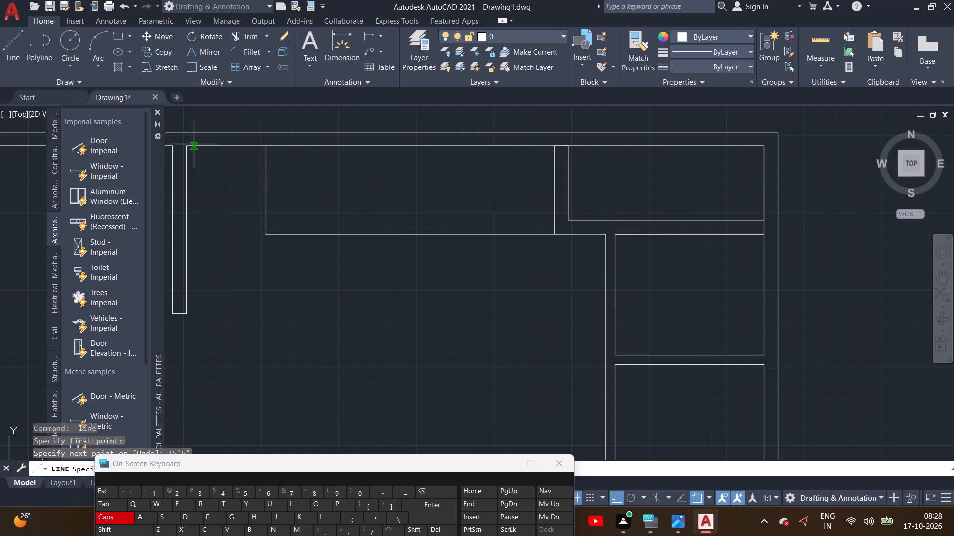
{"action": "left_click", "coordinate": [266, 144]}
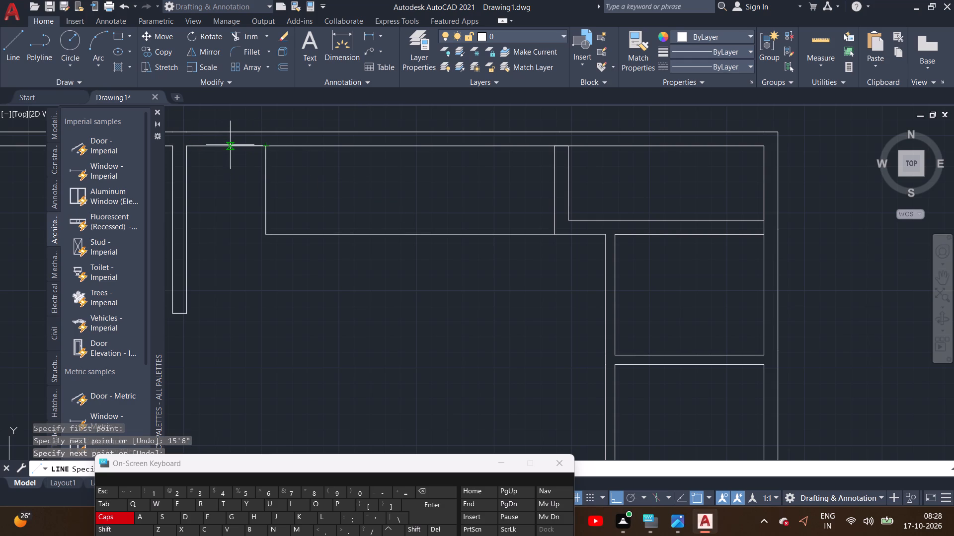
Continue the line 9" west along the north wall and south to the level of the 15'6" line.
{"action": "key", "text": "9"}
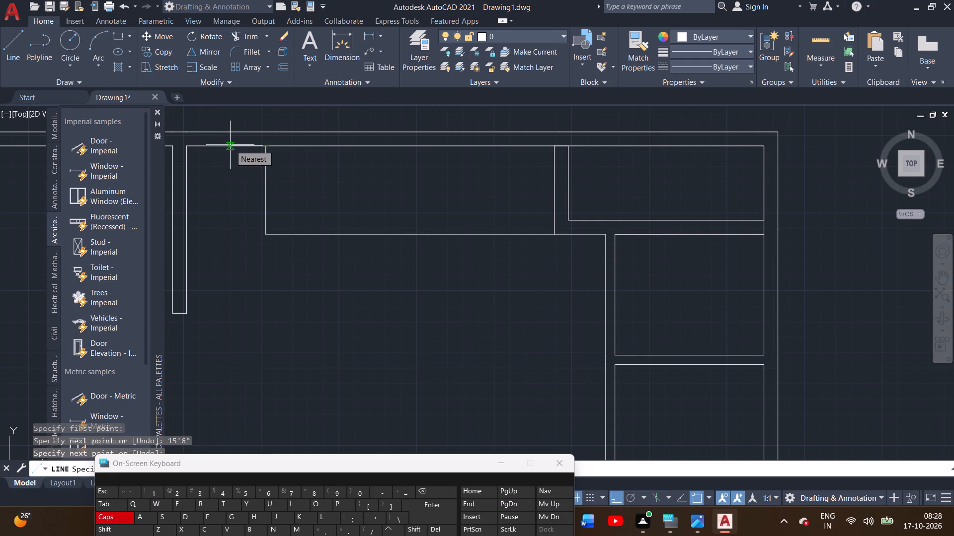
{"action": "key", "text": "shift+quotedbl"}
{"action": "key", "text": "Return"}
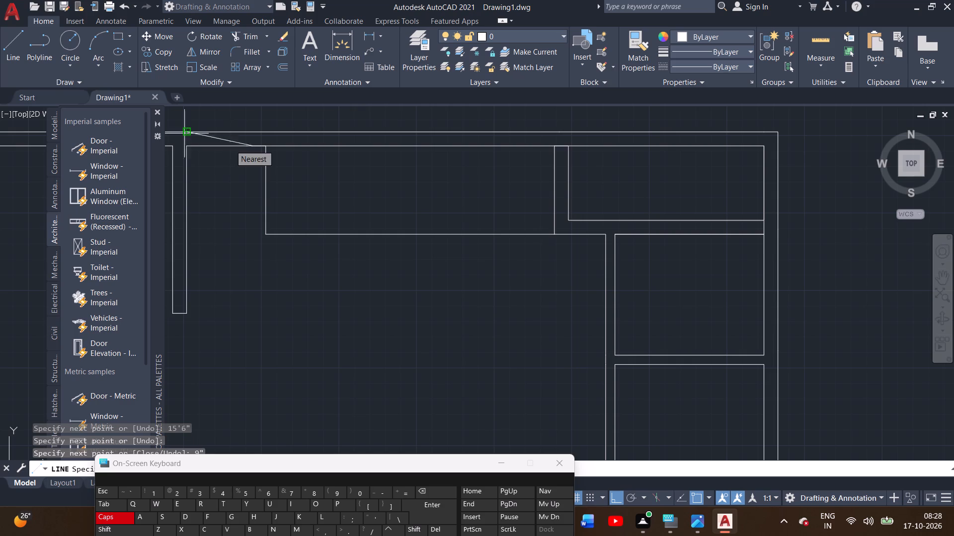
{"action": "scroll", "coordinate": [242, 236], "scroll_direction": "up", "scroll_amount": 2}
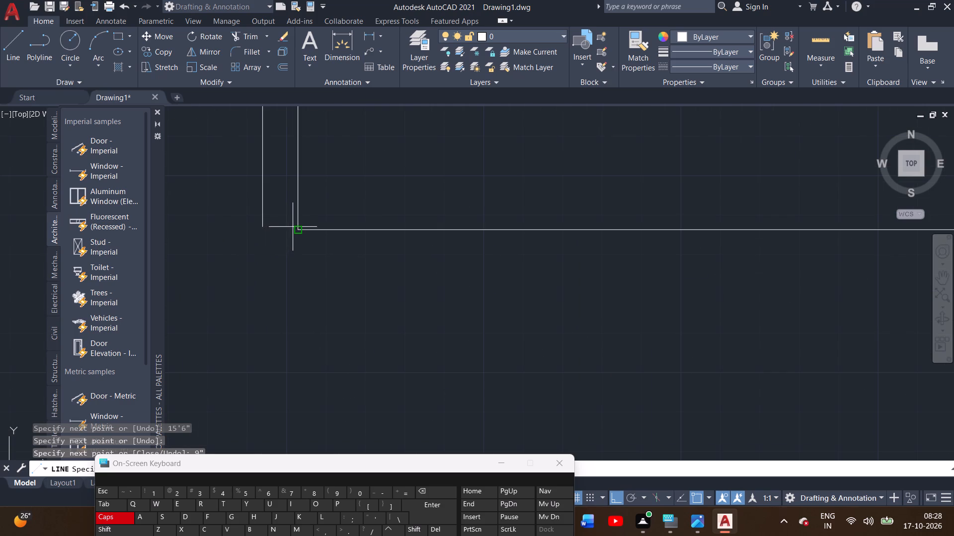
{"action": "left_click", "coordinate": [262, 229]}
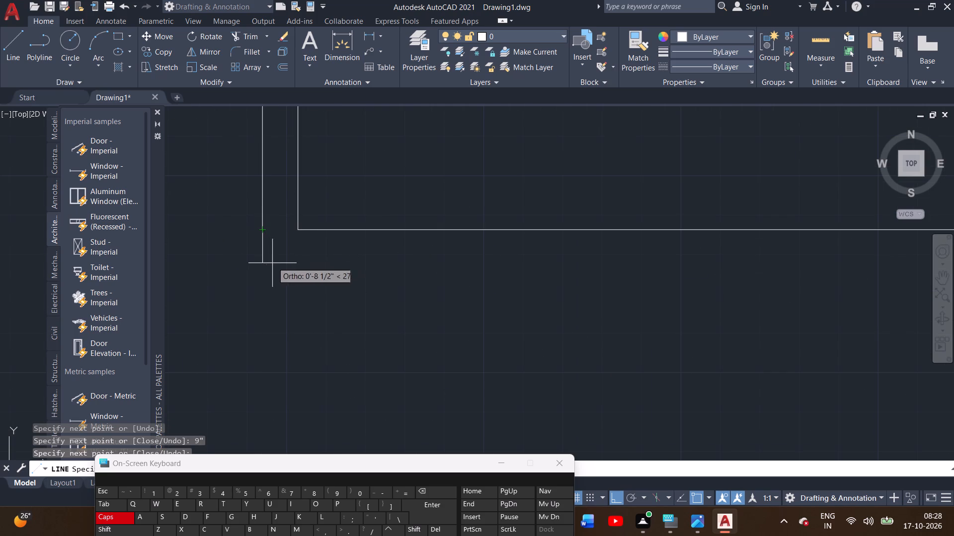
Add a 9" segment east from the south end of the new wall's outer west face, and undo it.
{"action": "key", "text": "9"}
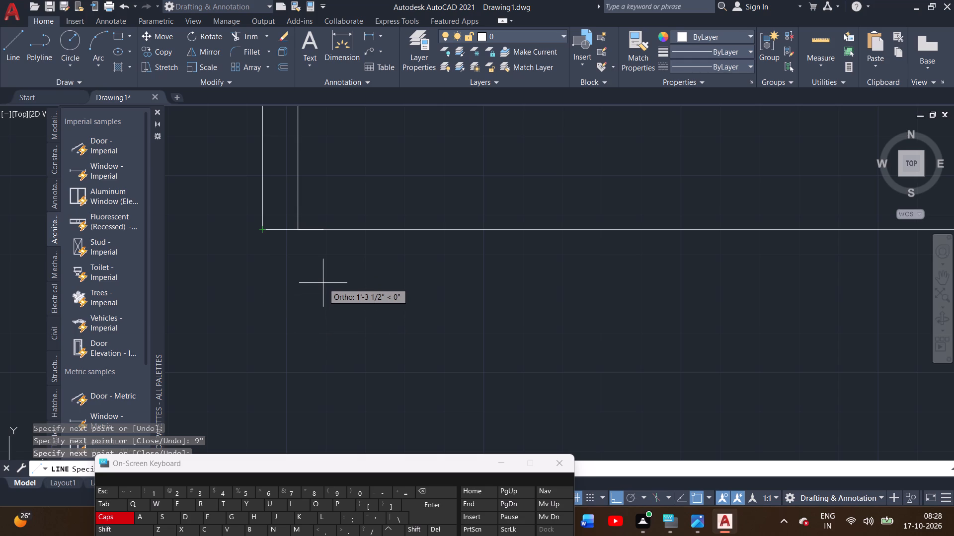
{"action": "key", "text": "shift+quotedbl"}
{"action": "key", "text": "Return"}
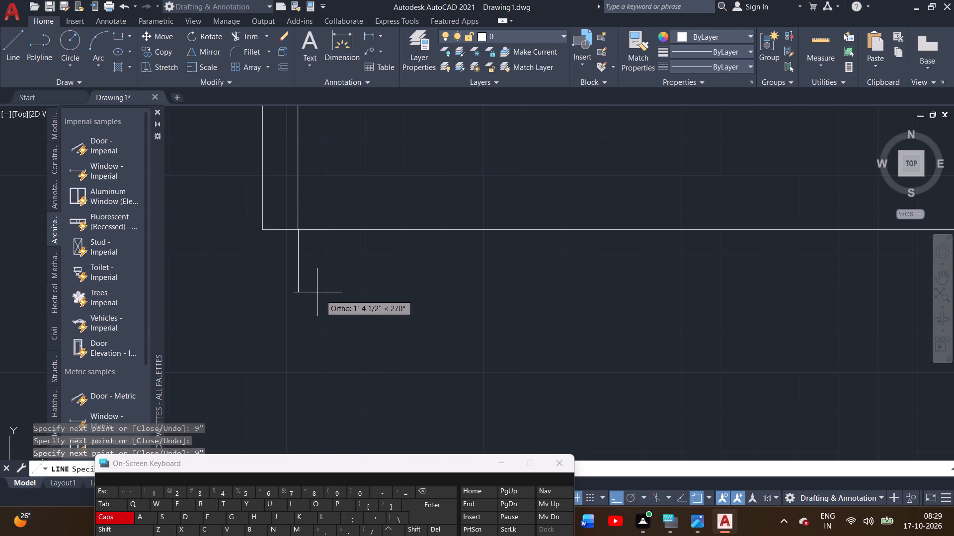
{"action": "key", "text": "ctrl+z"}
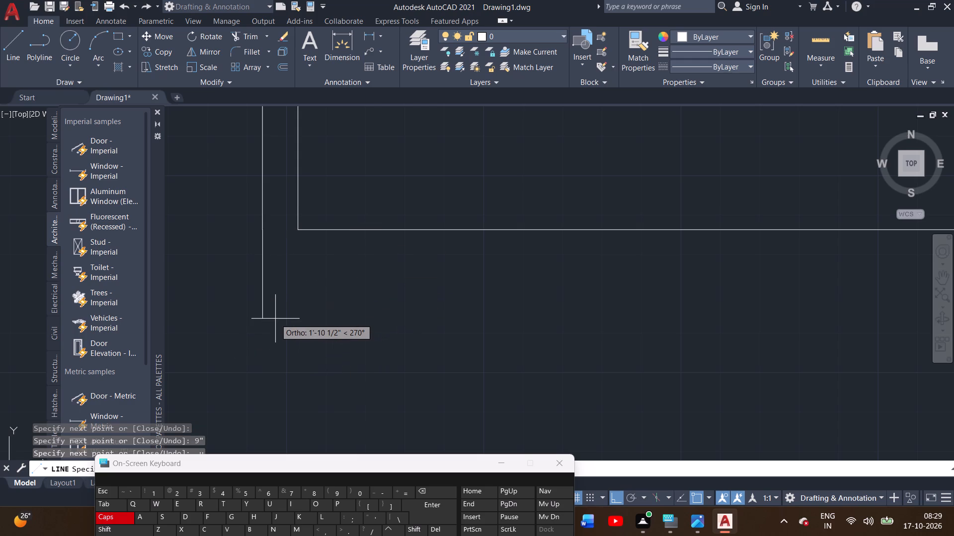
Extend the new wall's outer west face 9" south past the 15'6" line and end the line there.
{"action": "key", "text": "9"}
{"action": "key", "text": "shift+quotedbl"}
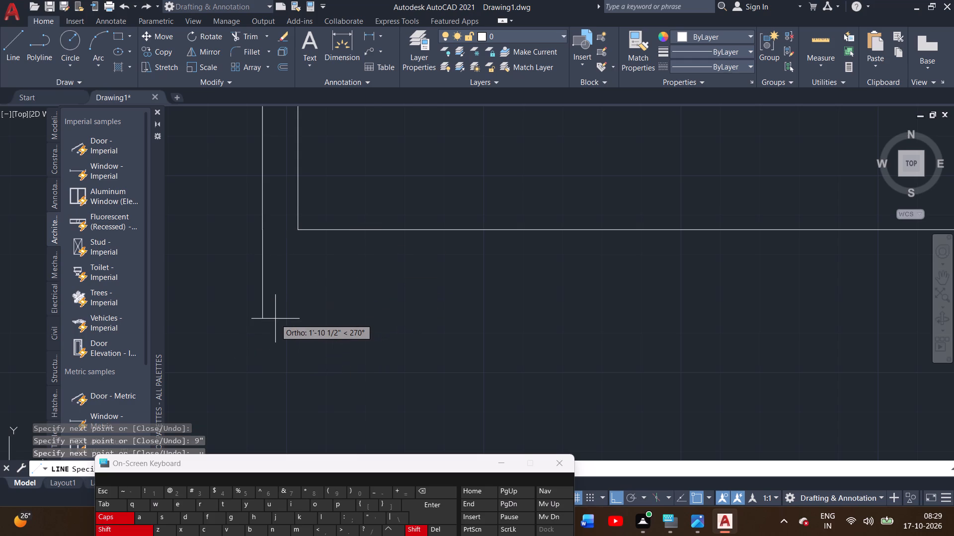
{"action": "key", "text": "Return"}
{"action": "scroll", "coordinate": [477, 296], "scroll_direction": "down", "scroll_amount": 2}
{"action": "middle_click_drag", "start_coordinate": [468, 299], "coordinate": [463, 301]}
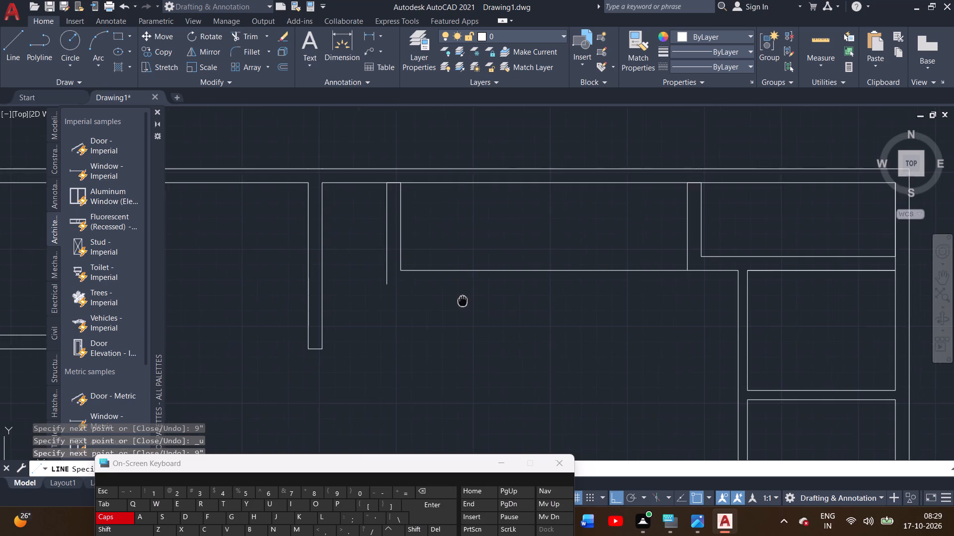
{"action": "middle_click_drag", "start_coordinate": [463, 301], "coordinate": [410, 303]}
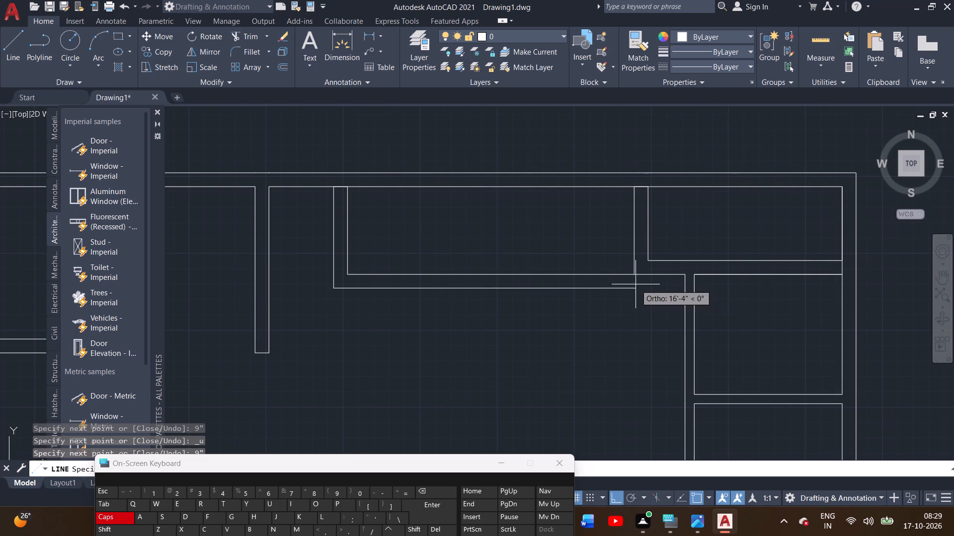
{"action": "right_click", "coordinate": [627, 318]}
{"action": "left_click", "coordinate": [639, 325]}
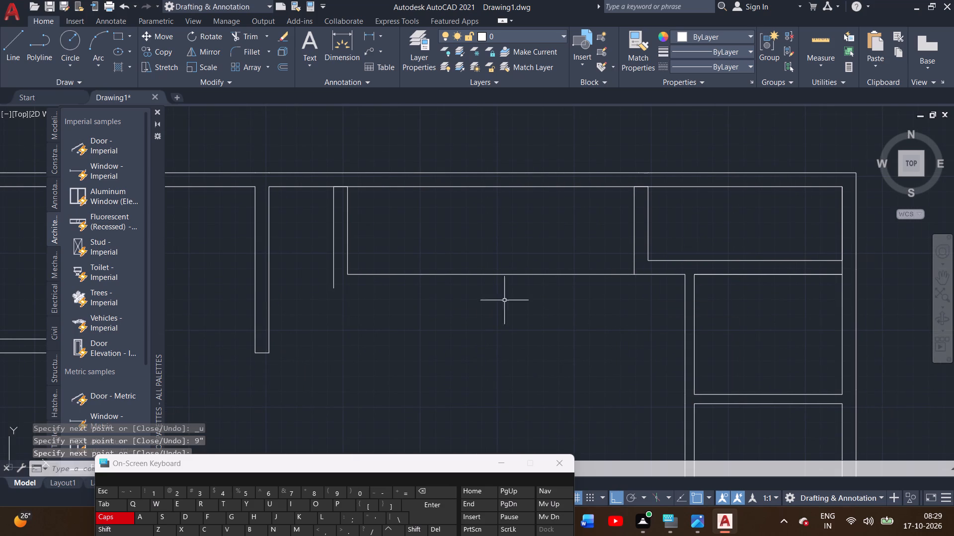
Erase the new wall's outer west face line and the short 9" segment extending south of it.
{"action": "left_click", "coordinate": [333, 219]}
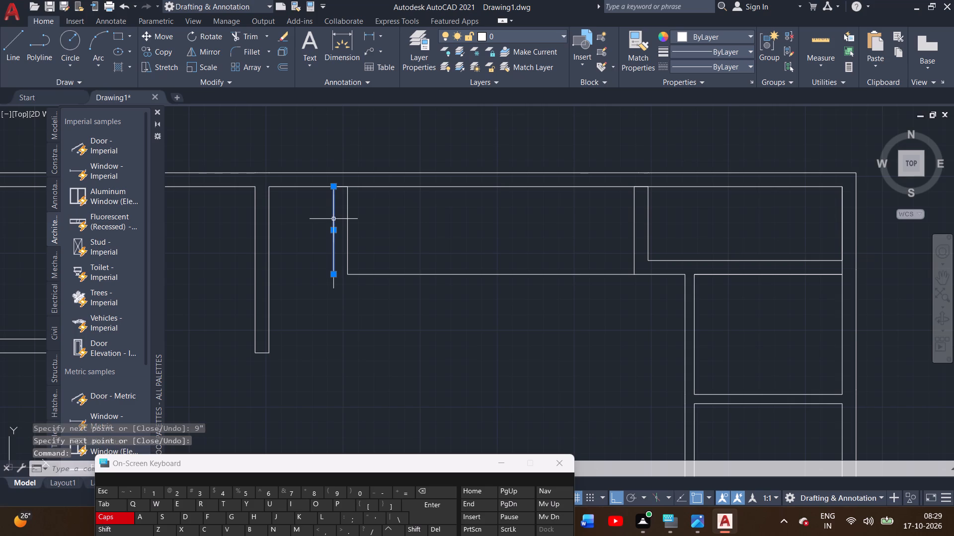
{"action": "key", "text": "Delete"}
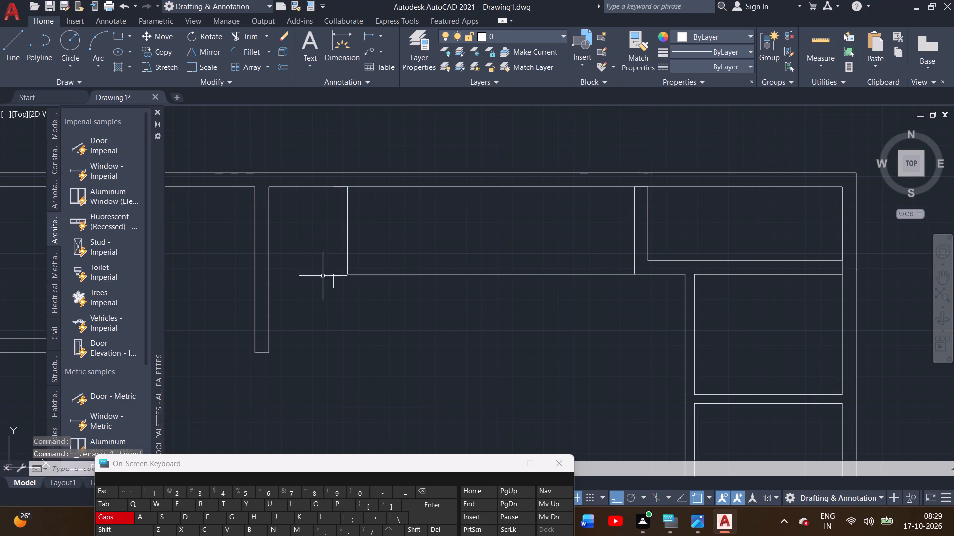
{"action": "scroll", "coordinate": [330, 283], "scroll_direction": "up", "scroll_amount": 3}
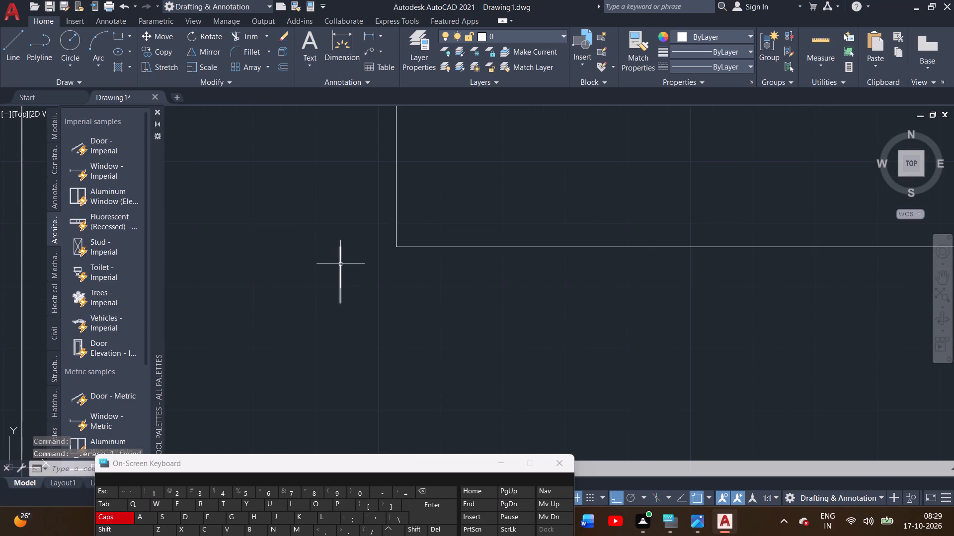
{"action": "double_click", "coordinate": [340, 265]}
{"action": "key", "text": "Delete"}
Draw a line from the 9" segment's west end at the north wall south, level with the northeast room's inner south face, and east to that room's inner southwest corner.
{"action": "scroll", "coordinate": [335, 259], "scroll_direction": "down", "scroll_amount": 2}
{"action": "middle_click_drag", "start_coordinate": [331, 256], "coordinate": [333, 275]}
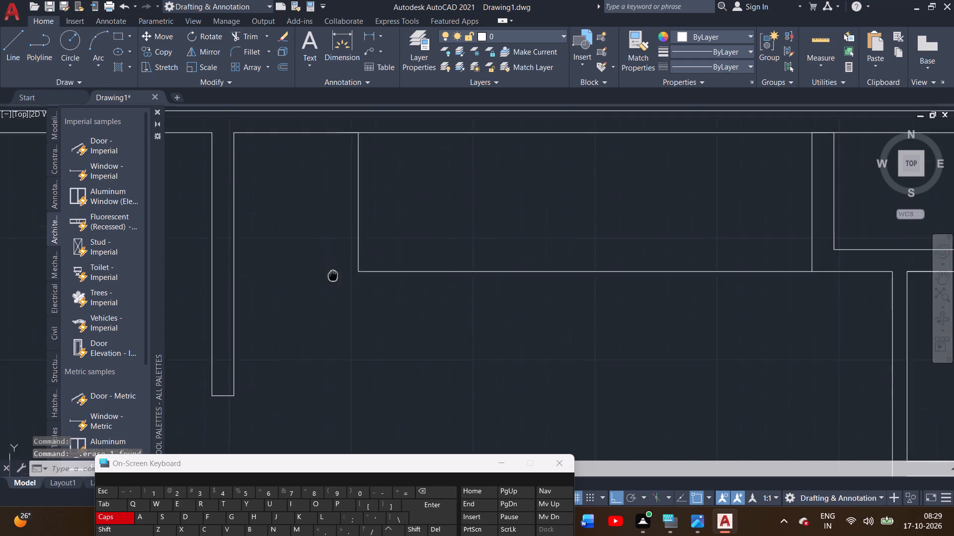
{"action": "middle_click_drag", "start_coordinate": [333, 275], "coordinate": [349, 310]}
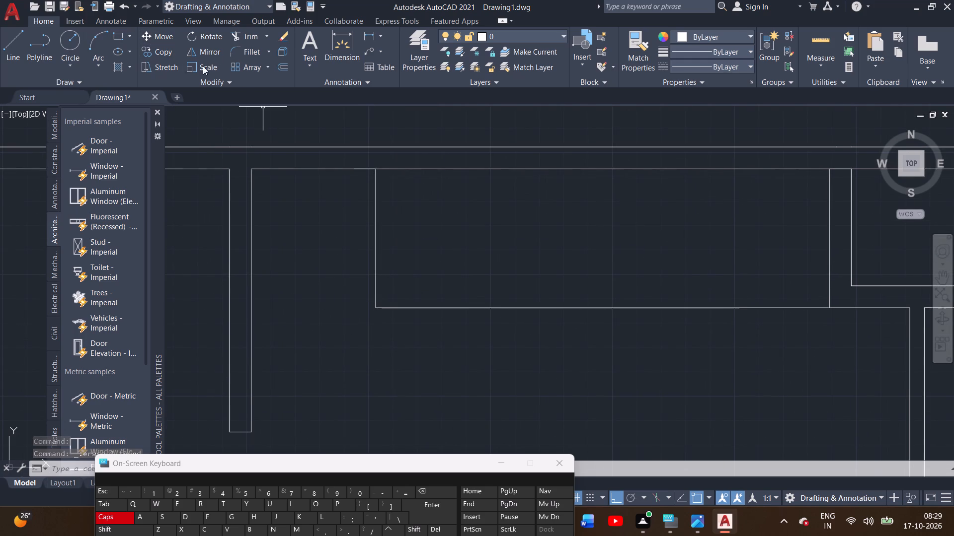
{"action": "left_click", "coordinate": [14, 45]}
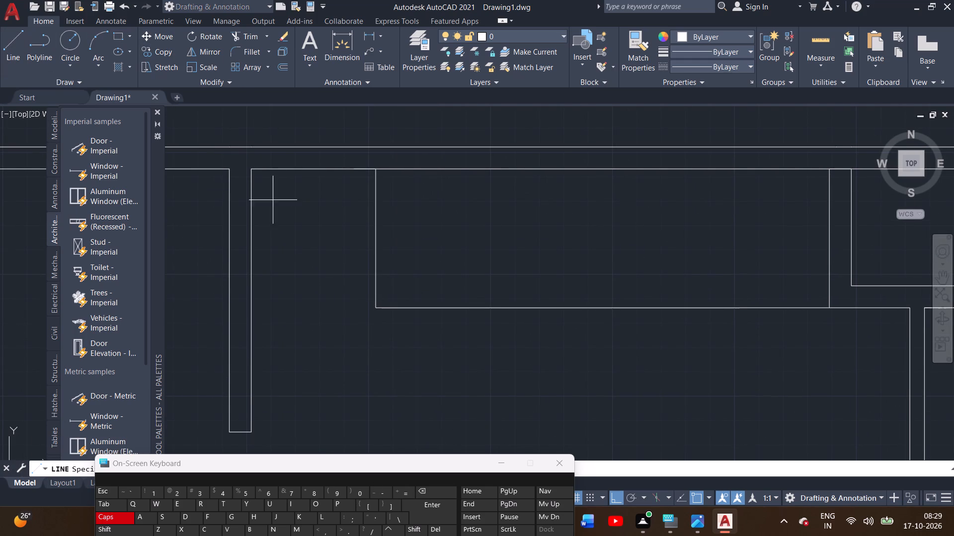
{"action": "left_click", "coordinate": [357, 169]}
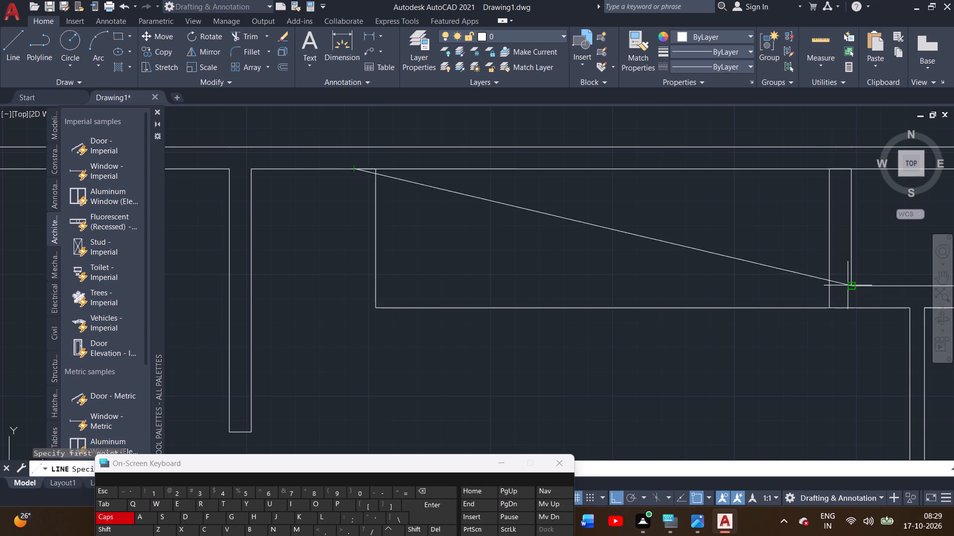
{"action": "double_click", "coordinate": [353, 285]}
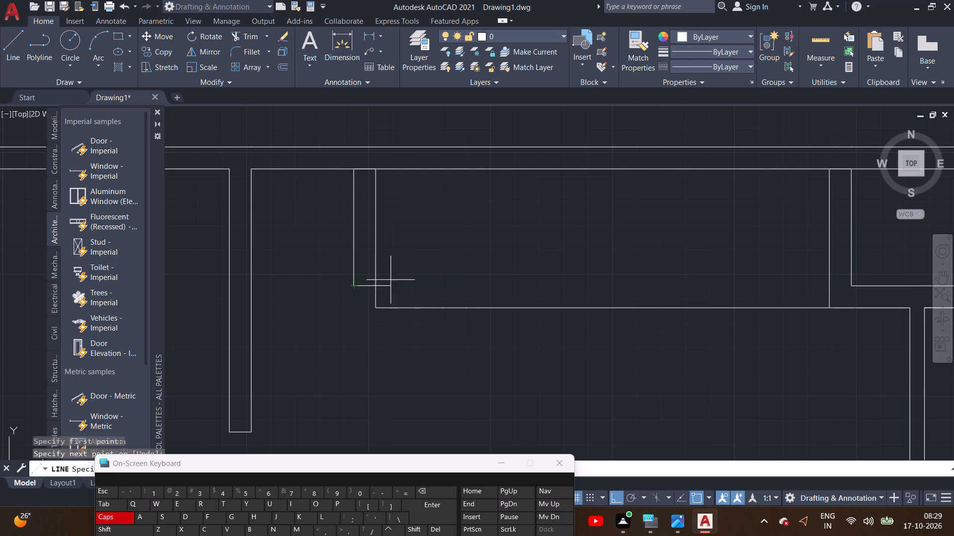
{"action": "left_click", "coordinate": [851, 283]}
{"action": "right_click", "coordinate": [801, 268]}
{"action": "left_click", "coordinate": [822, 271]}
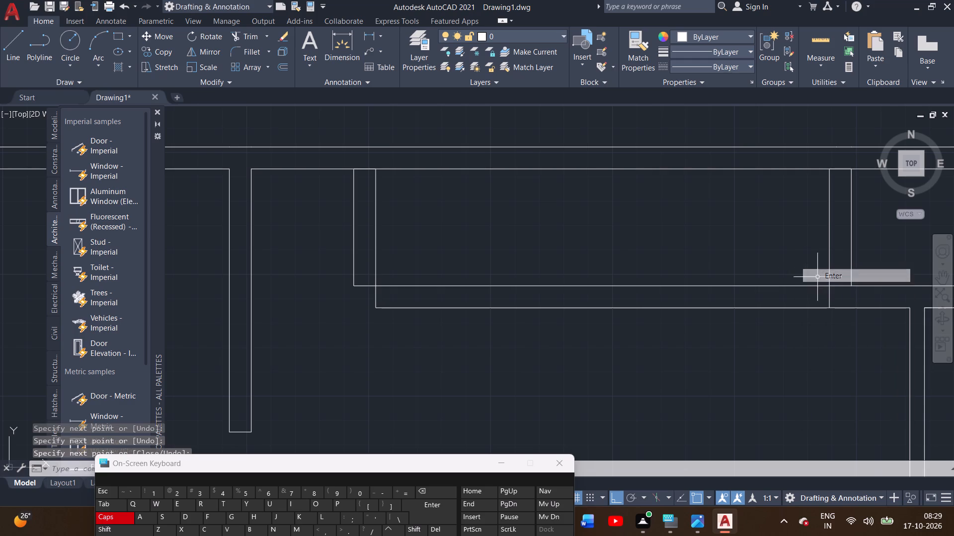
Close the new room's southwest outer corner with a line south to the outer south face's level and east to that face's west end.
{"action": "middle_click_drag", "start_coordinate": [563, 366], "coordinate": [573, 327]}
{"action": "left_click", "coordinate": [5, 65]}
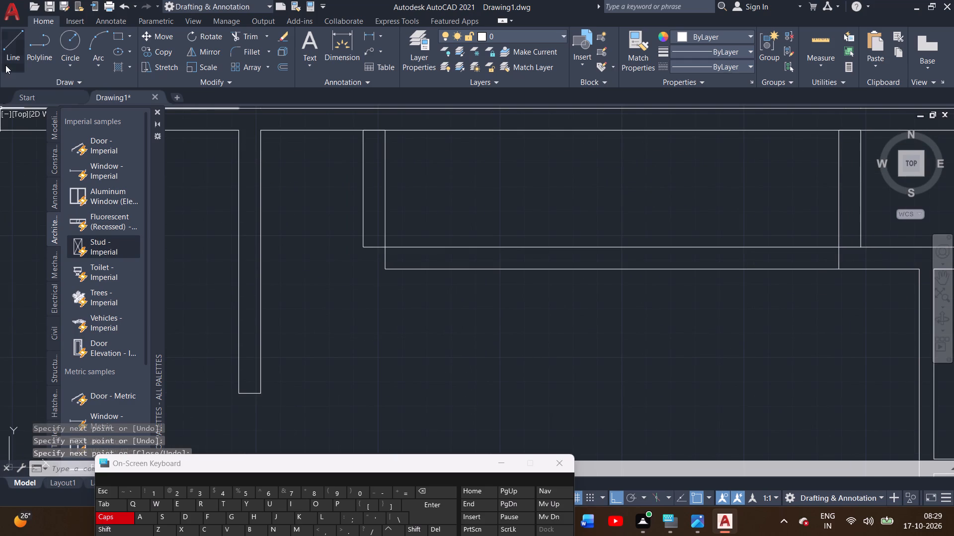
{"action": "scroll", "coordinate": [375, 275], "scroll_direction": "up", "scroll_amount": 2}
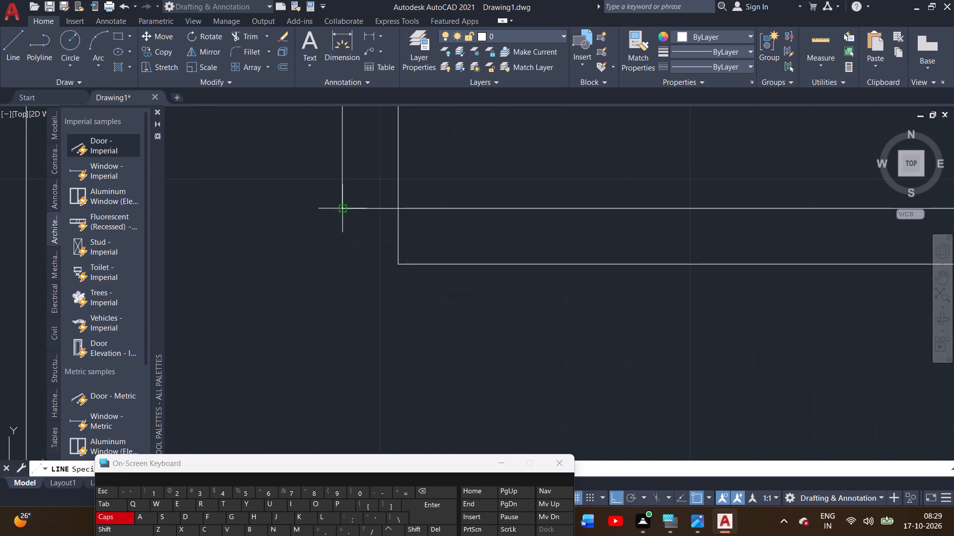
{"action": "left_click", "coordinate": [340, 210]}
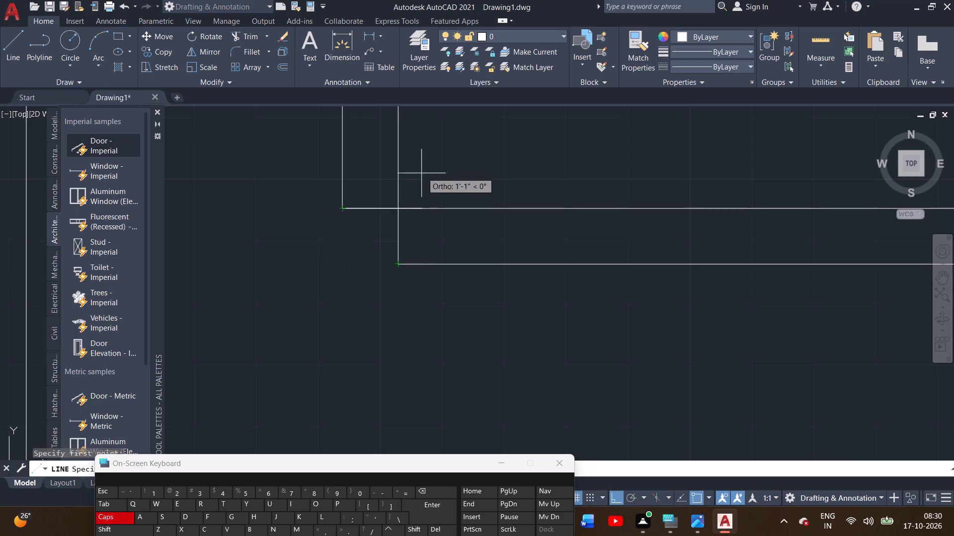
{"action": "left_click", "coordinate": [341, 265]}
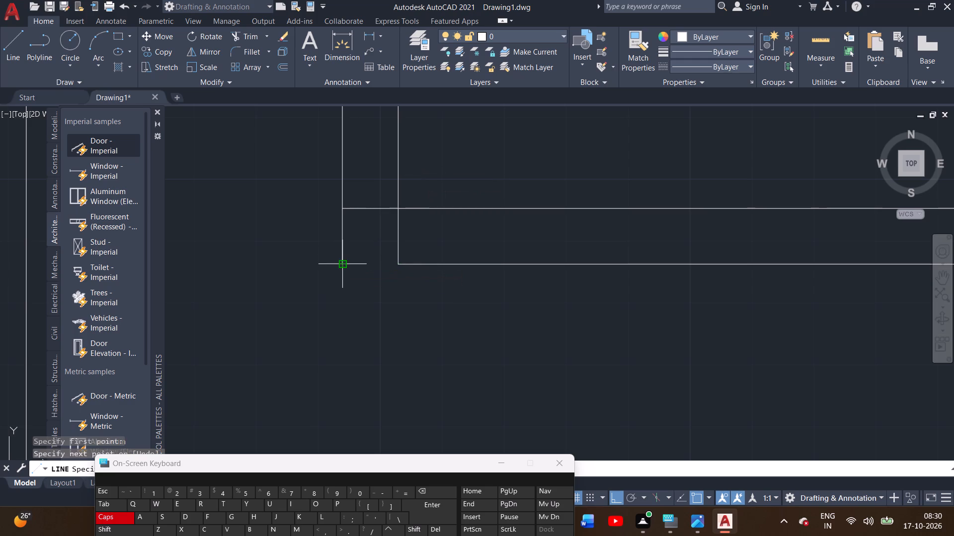
{"action": "left_click", "coordinate": [398, 264]}
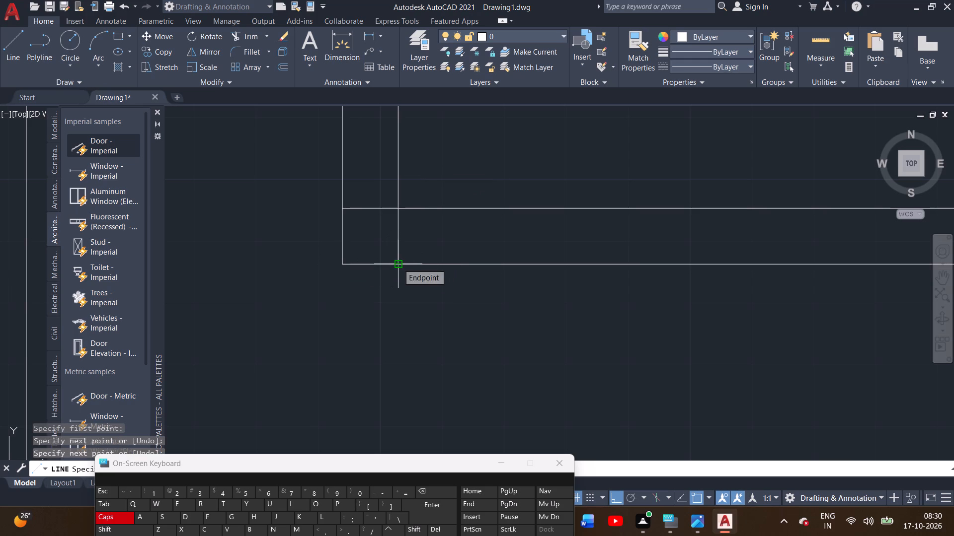
{"action": "right_click", "coordinate": [427, 291]}
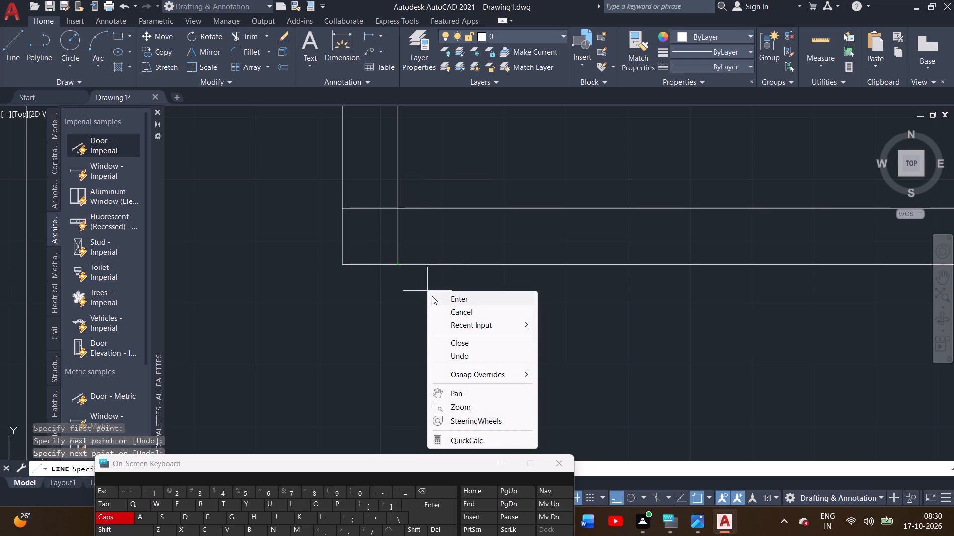
{"action": "left_click", "coordinate": [440, 300]}
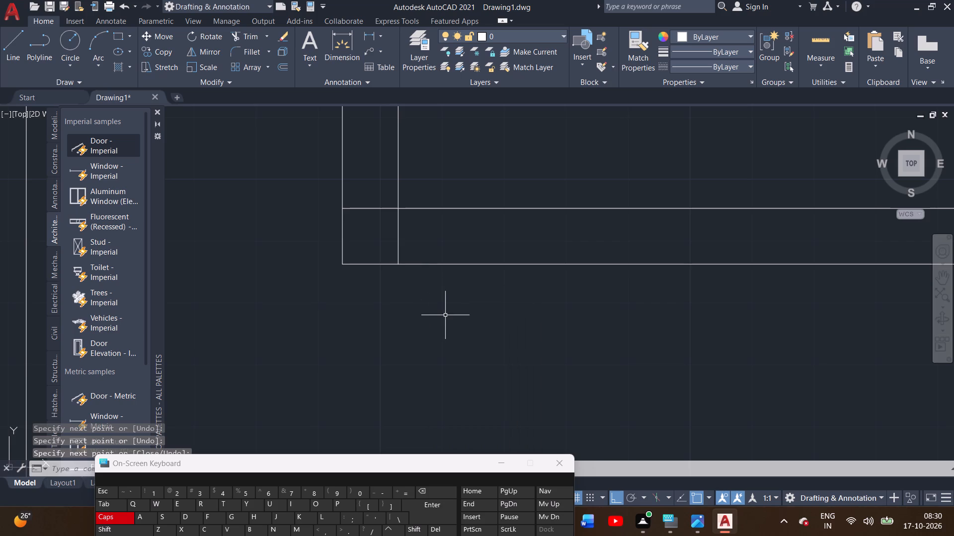
Trim the two overlapping inner face lines inside the new room's southwest wall corner.
{"action": "scroll", "coordinate": [445, 315], "scroll_direction": "down", "scroll_amount": 2, "text": "ctrl"}
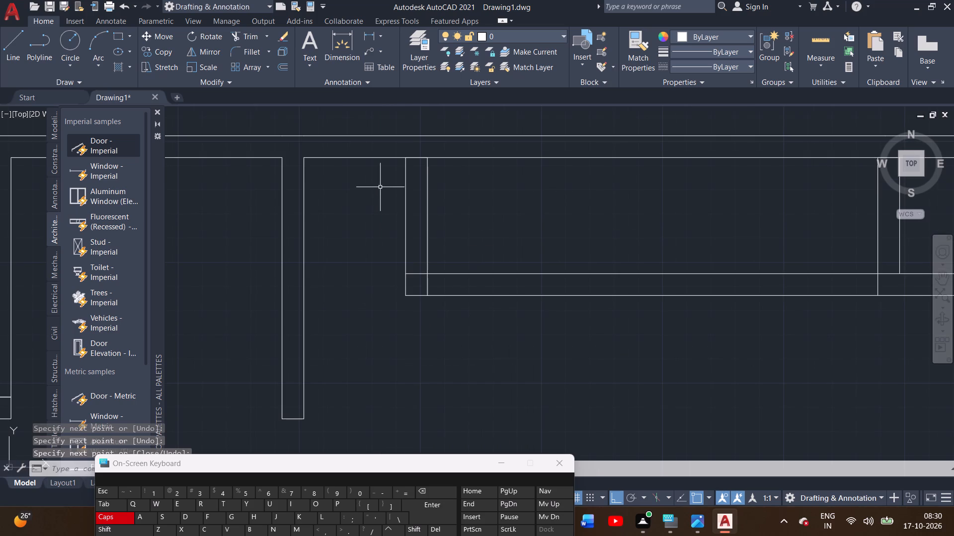
{"action": "left_click", "coordinate": [245, 38]}
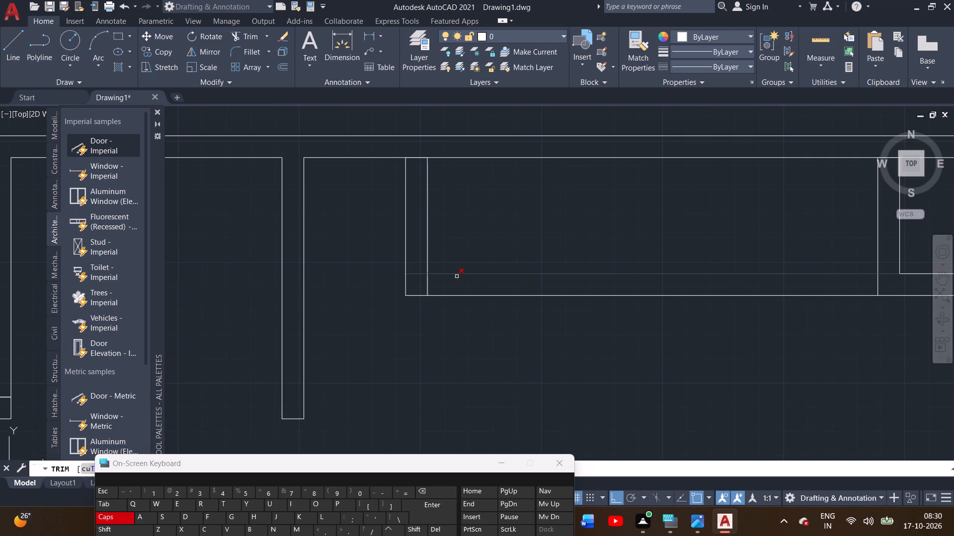
{"action": "scroll", "coordinate": [466, 260], "scroll_direction": "up", "scroll_amount": 1, "text": "ctrl"}
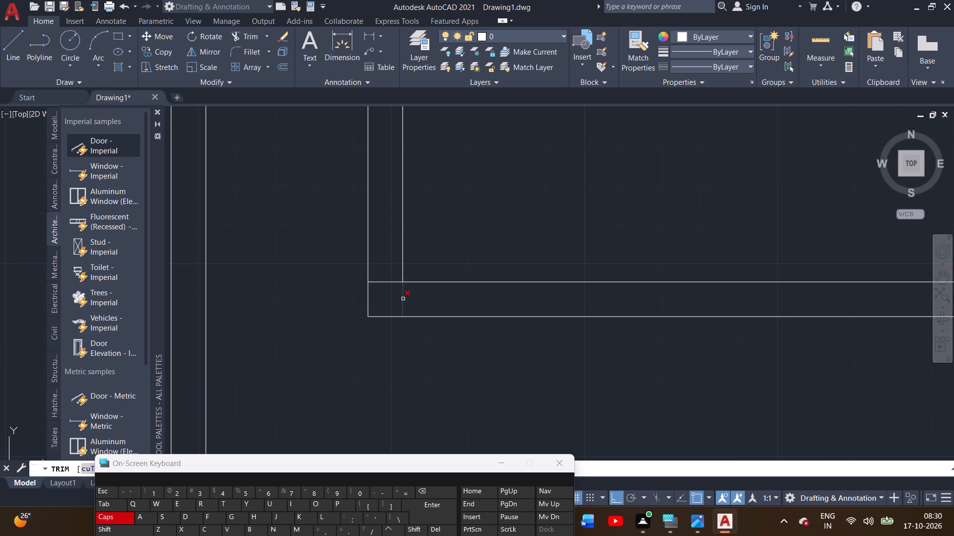
{"action": "left_click", "coordinate": [401, 297]}
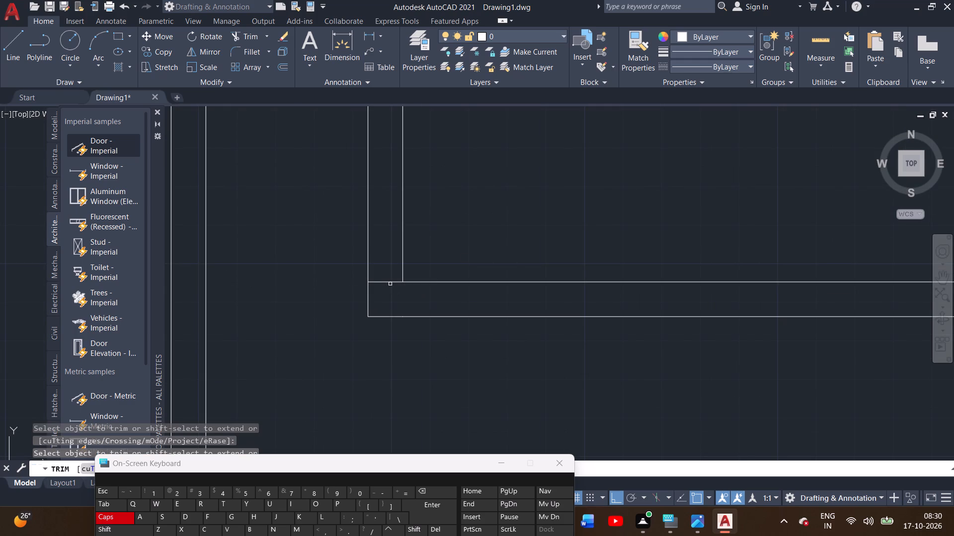
{"action": "left_click", "coordinate": [390, 283]}
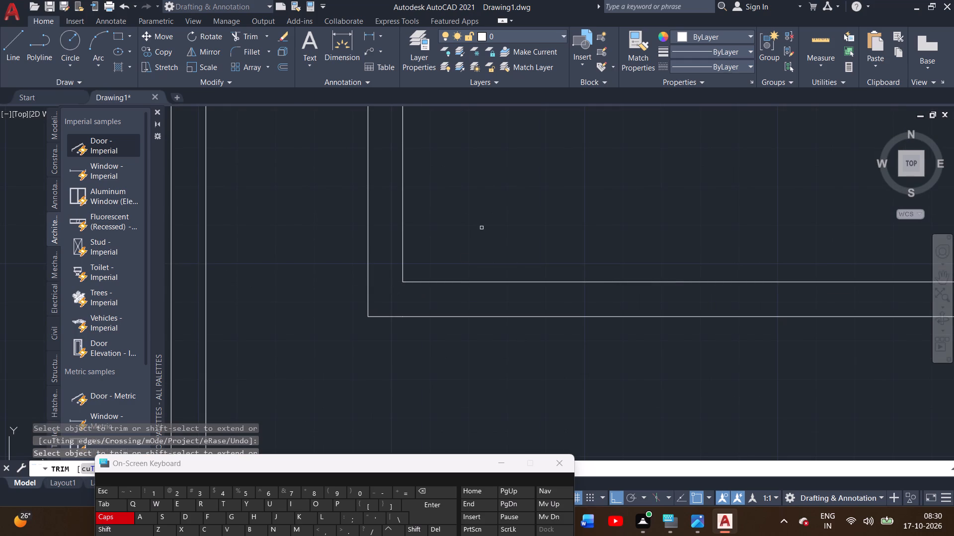
Trim the lines crossing the junction where the partition between the new room and northeast room meets their south wall.
{"action": "scroll", "coordinate": [482, 227], "scroll_direction": "down", "scroll_amount": 2, "text": "ctrl"}
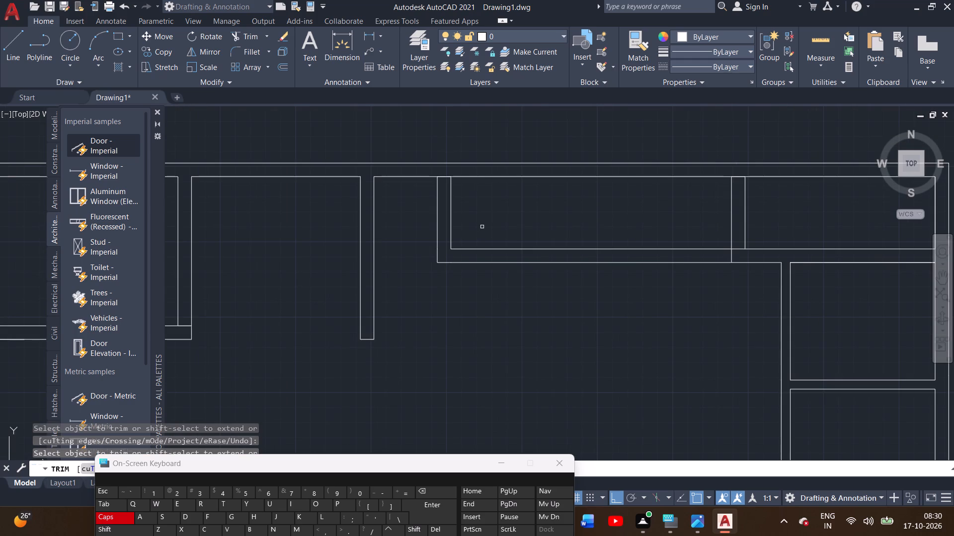
{"action": "scroll", "coordinate": [741, 260], "scroll_direction": "up", "scroll_amount": 1, "text": "ctrl"}
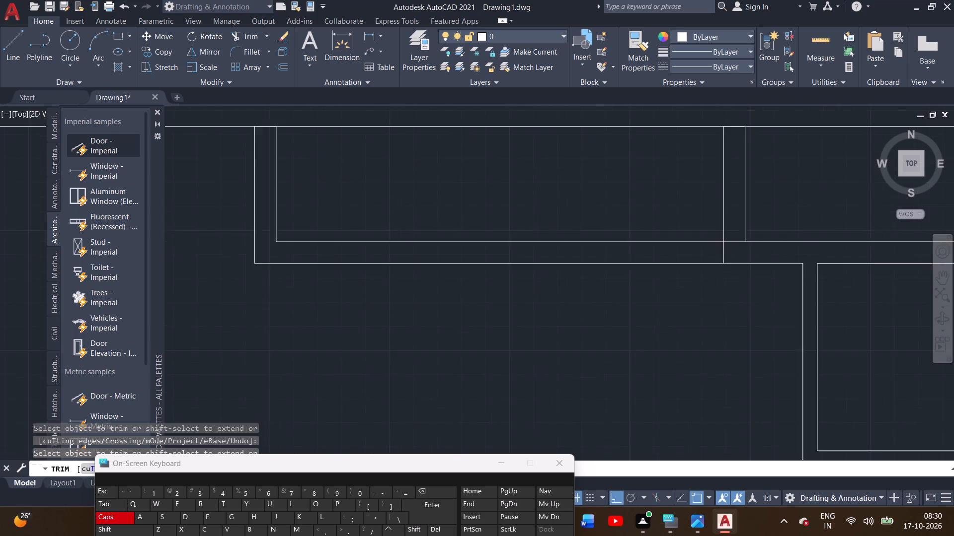
{"action": "scroll", "coordinate": [741, 260], "scroll_direction": "up", "scroll_amount": 2, "text": "ctrl"}
{"action": "left_click_drag", "start_coordinate": [691, 241], "coordinate": [695, 235]}
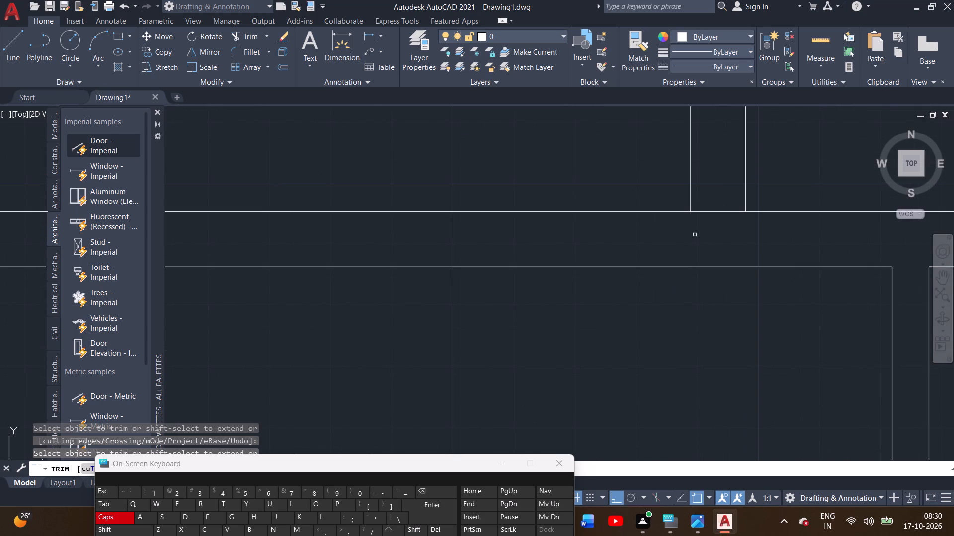
{"action": "left_click_drag", "start_coordinate": [695, 235], "coordinate": [713, 210]}
{"action": "left_click", "coordinate": [713, 210]}
Trim the short inner-face line on the east wall between the northeast room and the room south of it, and end trimming.
{"action": "scroll", "coordinate": [676, 329], "scroll_direction": "down", "scroll_amount": 3, "text": "ctrl"}
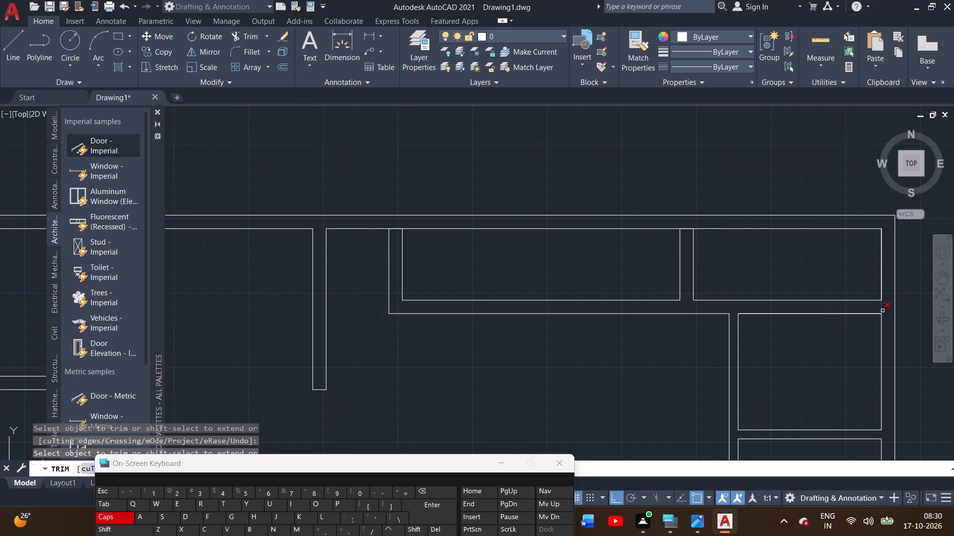
{"action": "left_click", "coordinate": [882, 311]}
{"action": "left_click_drag", "start_coordinate": [275, 275], "coordinate": [280, 275]}
{"action": "scroll", "coordinate": [260, 284], "scroll_direction": "down", "scroll_amount": 1}
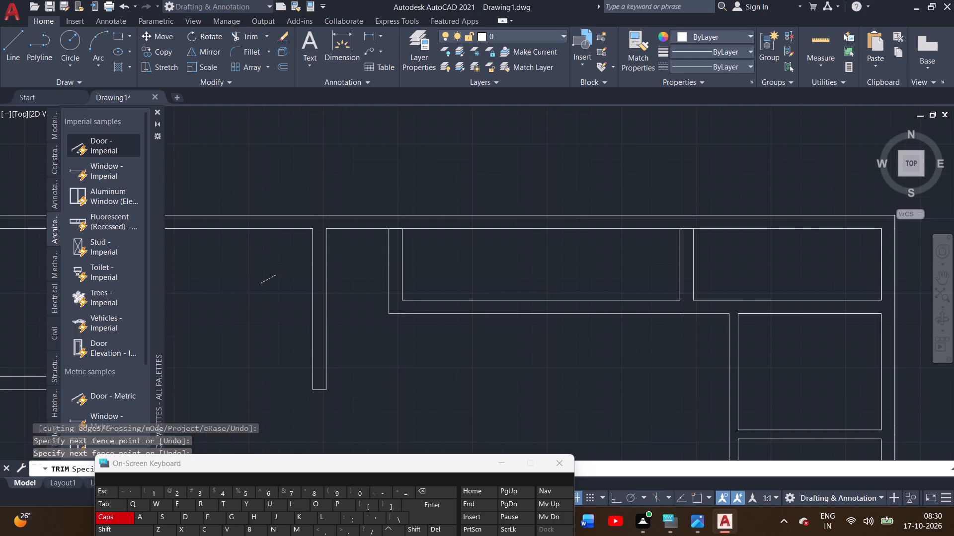
{"action": "scroll", "coordinate": [260, 284], "scroll_direction": "down", "scroll_amount": 1}
{"action": "middle_click_drag", "start_coordinate": [260, 284], "coordinate": [328, 220]}
{"action": "left_click", "coordinate": [333, 282]}
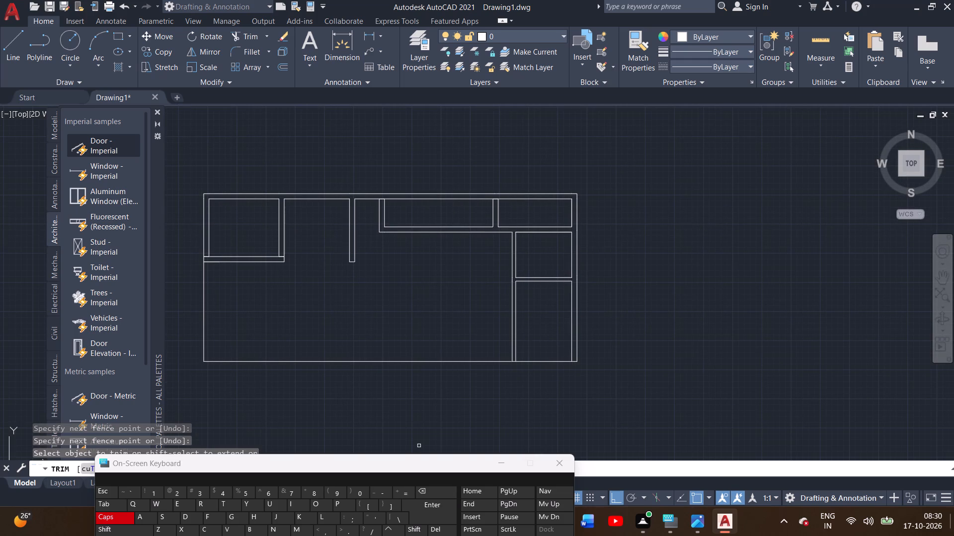
{"action": "middle_click_drag", "start_coordinate": [294, 302], "coordinate": [342, 282]}
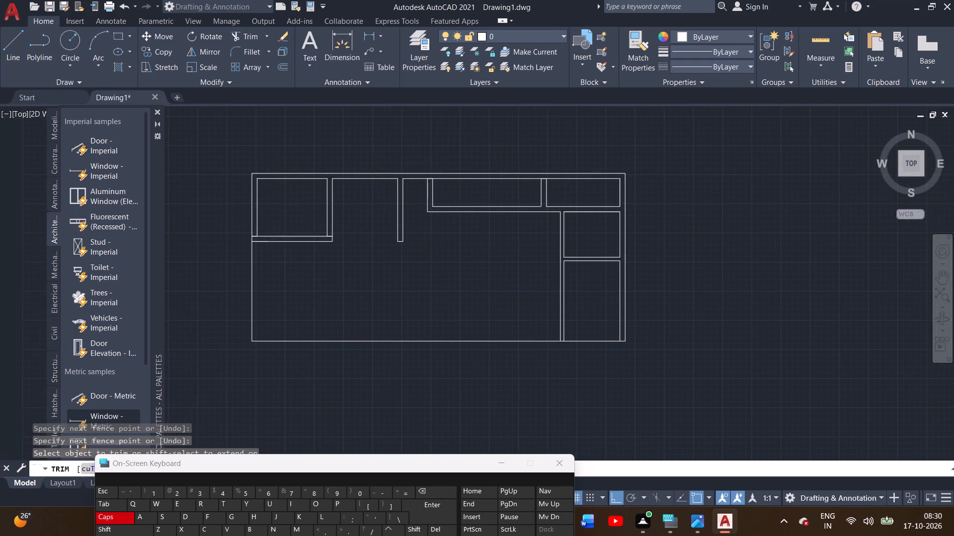
{"action": "right_click", "coordinate": [332, 271]}
{"action": "double_click", "coordinate": [347, 274]}
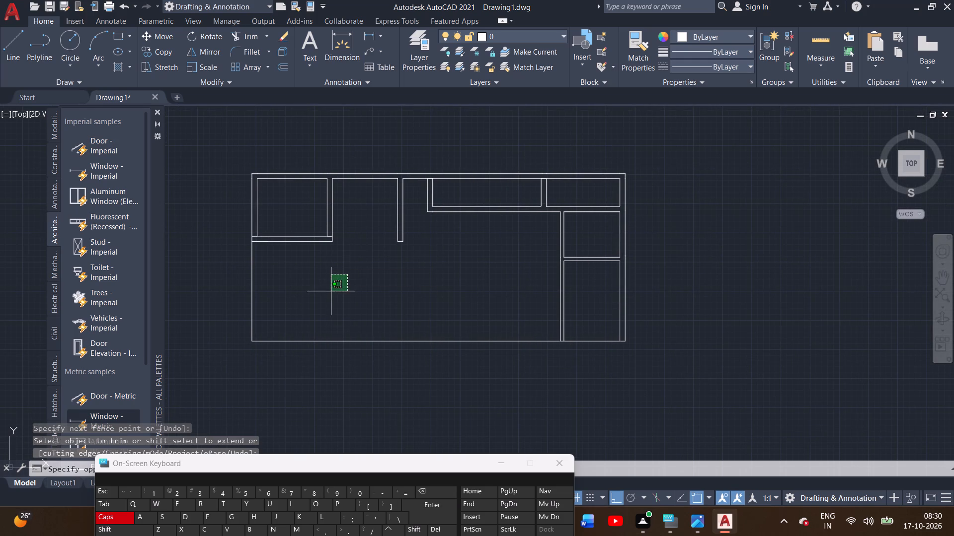
{"action": "middle_click", "coordinate": [331, 291]}
{"action": "left_click", "coordinate": [367, 303]}
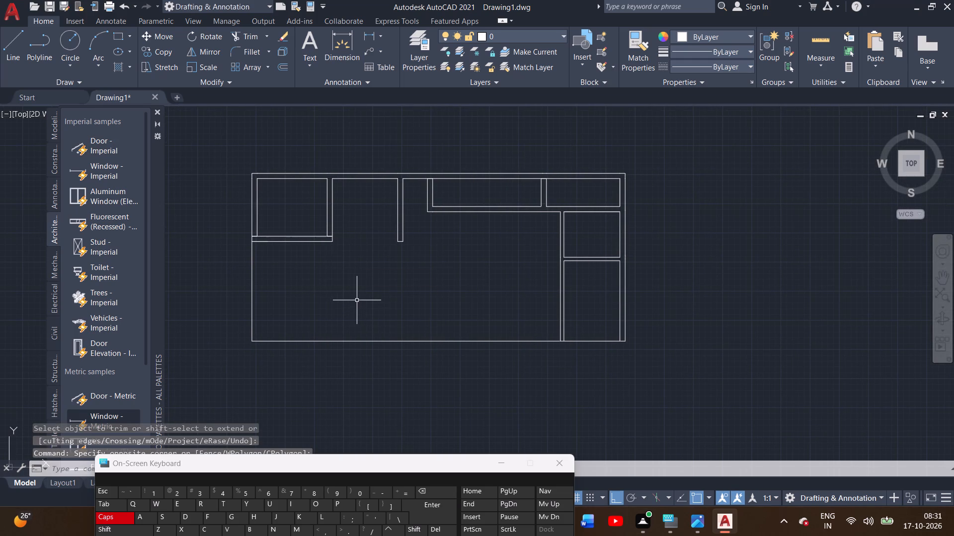
Draw the west wall's inner face line from the northwest room's inner southwest corner south to the plan's outer south line.
{"action": "left_click", "coordinate": [7, 46]}
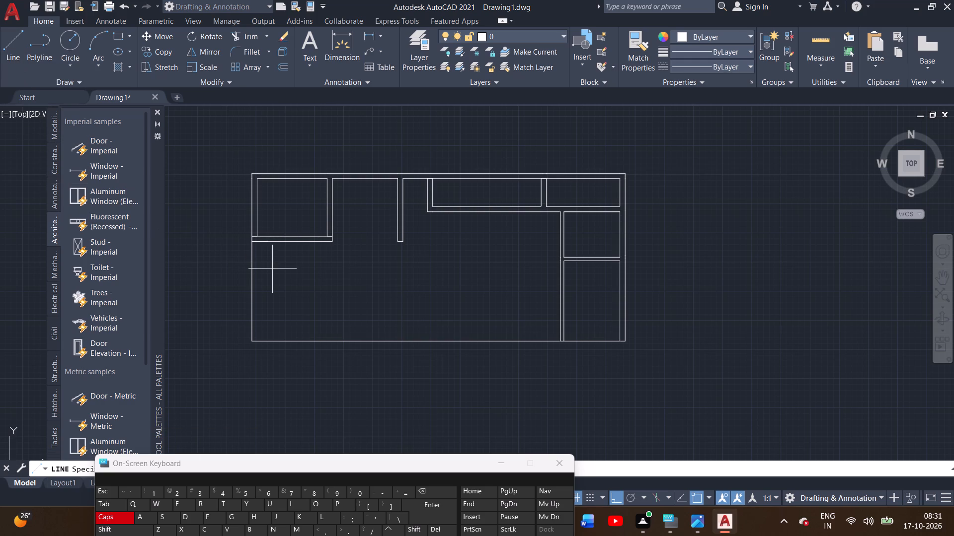
{"action": "scroll", "coordinate": [272, 269], "scroll_direction": "up", "scroll_amount": 1}
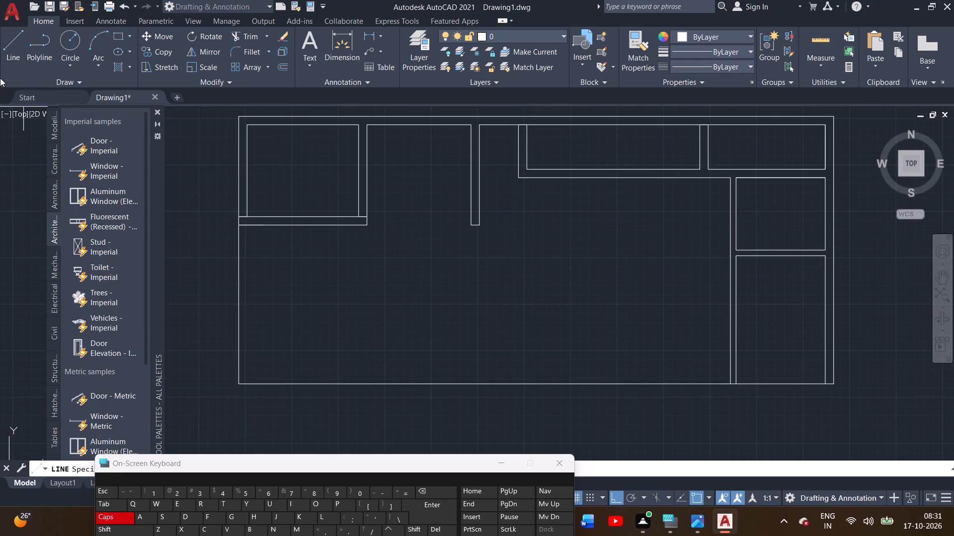
{"action": "left_click", "coordinate": [10, 57]}
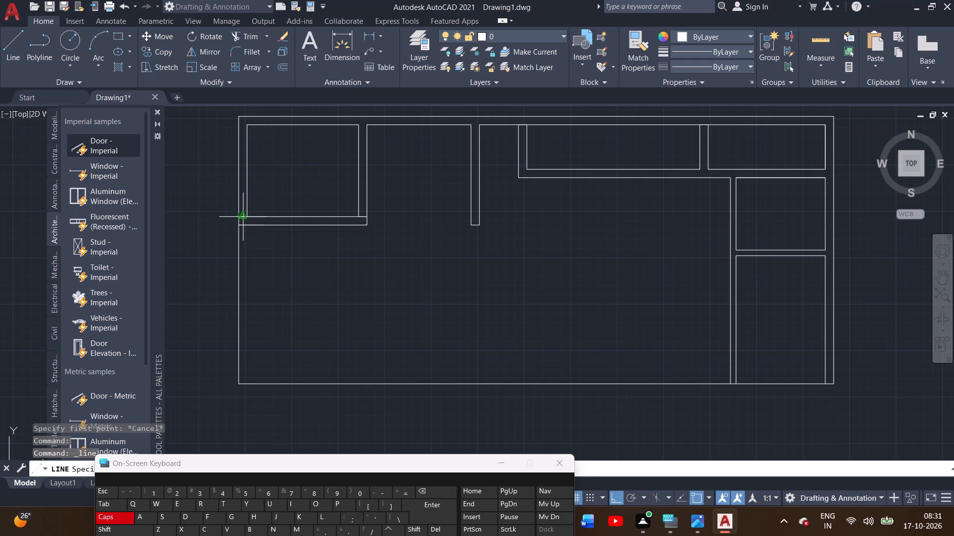
{"action": "left_click", "coordinate": [250, 217]}
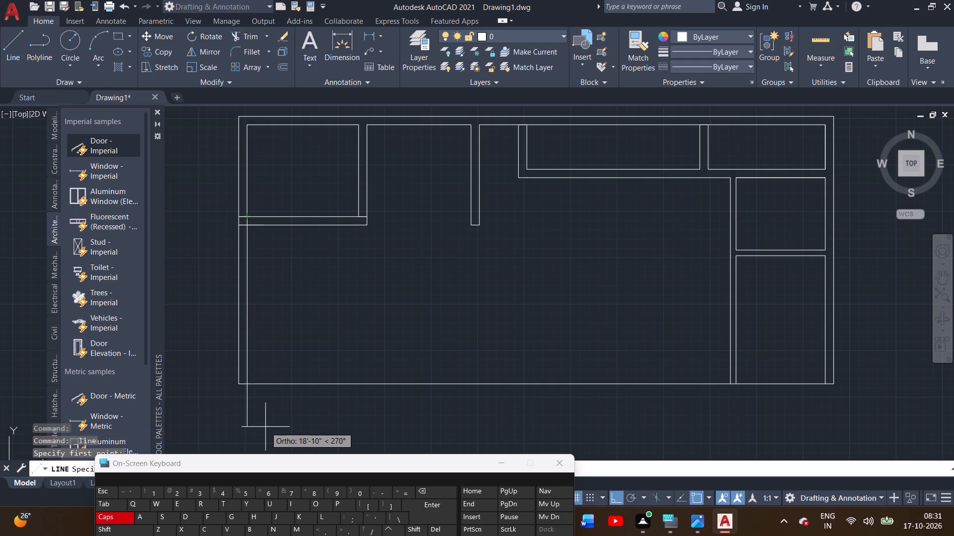
{"action": "left_click", "coordinate": [246, 387]}
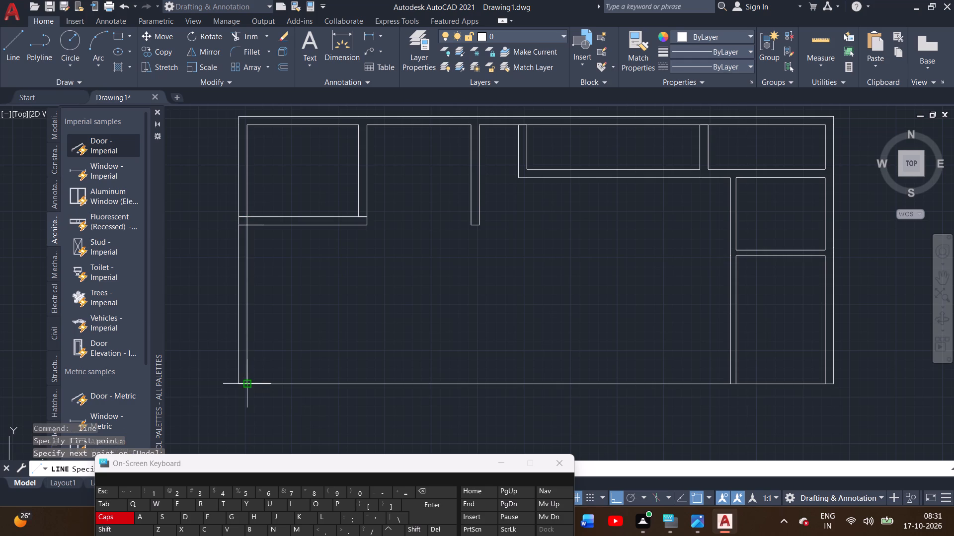
{"action": "right_click", "coordinate": [214, 361]}
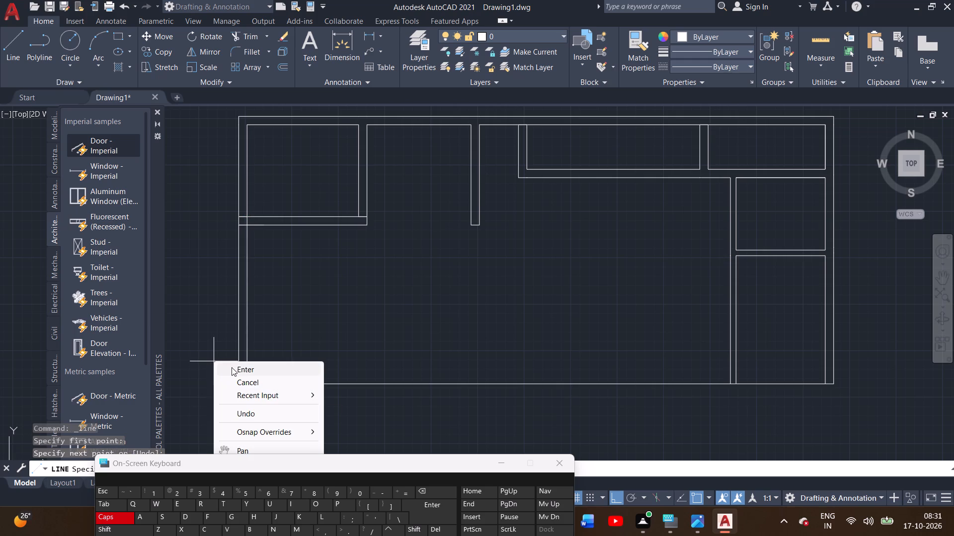
{"action": "left_click", "coordinate": [232, 367]}
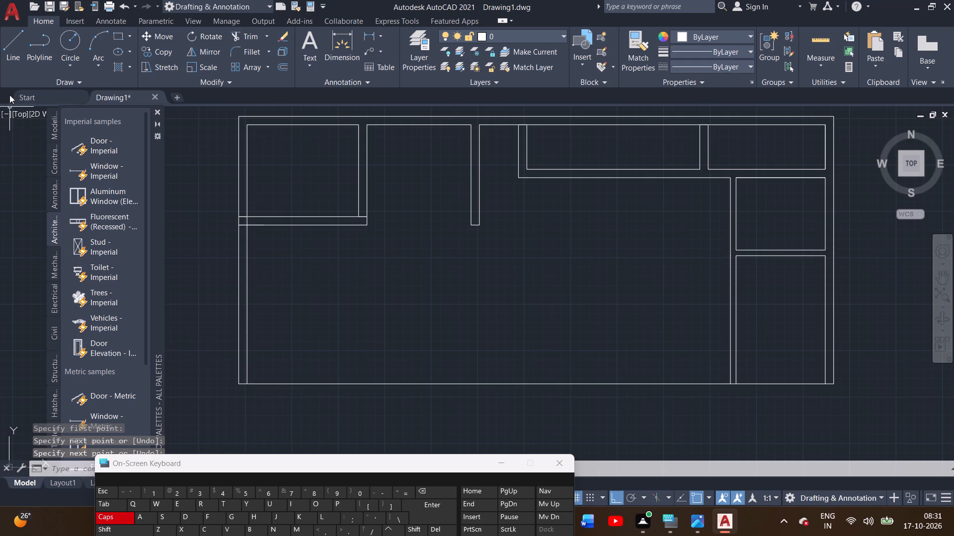
Draw the south wall's inner face with a line 9" north from the plan's southwest corner and east to the outer east face.
{"action": "left_click", "coordinate": [11, 66]}
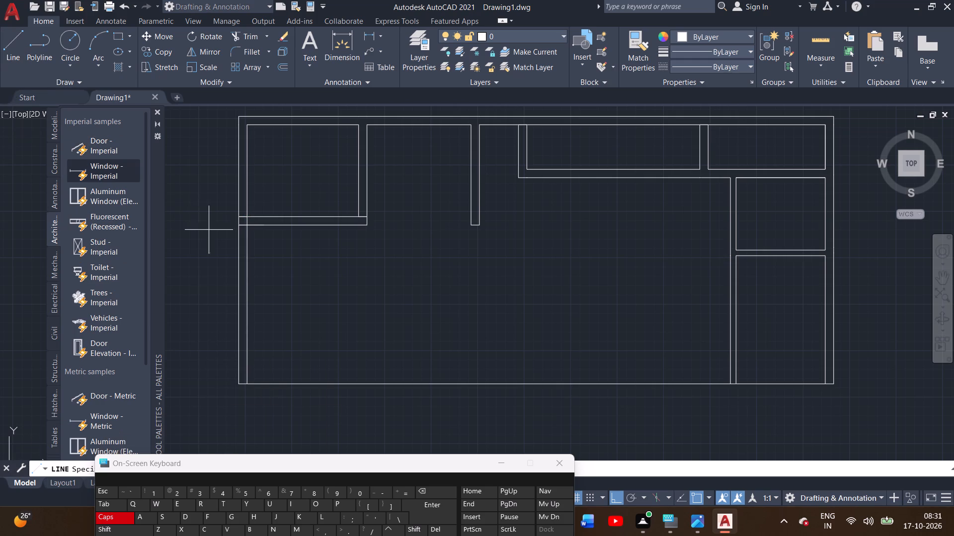
{"action": "left_click", "coordinate": [237, 382]}
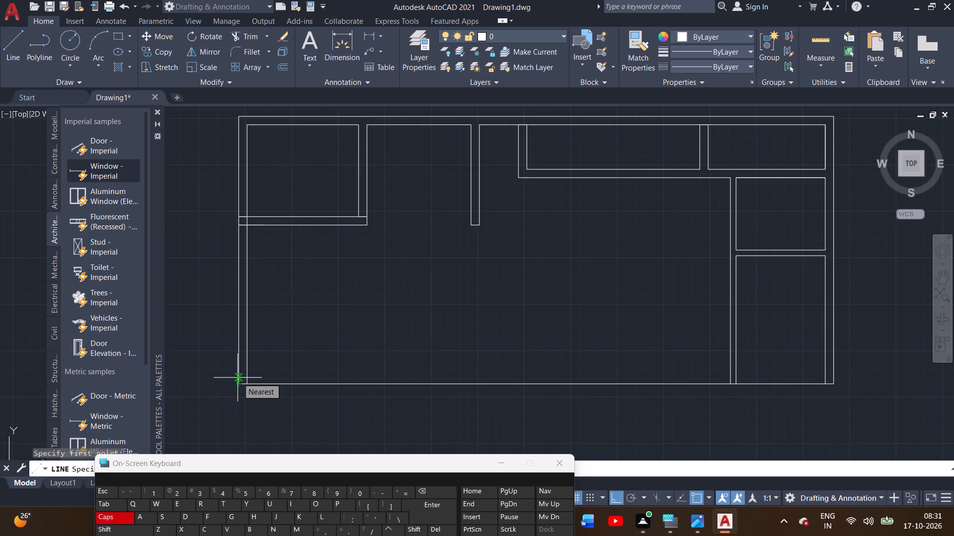
{"action": "key", "text": "9"}
{"action": "key", "text": "shift+quotedbl"}
{"action": "key", "text": "Return"}
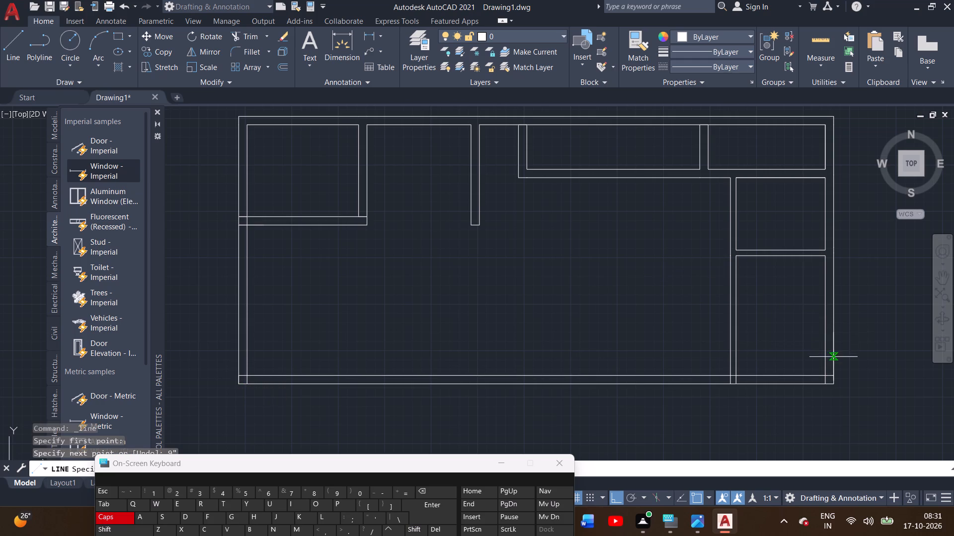
{"action": "left_click", "coordinate": [835, 374]}
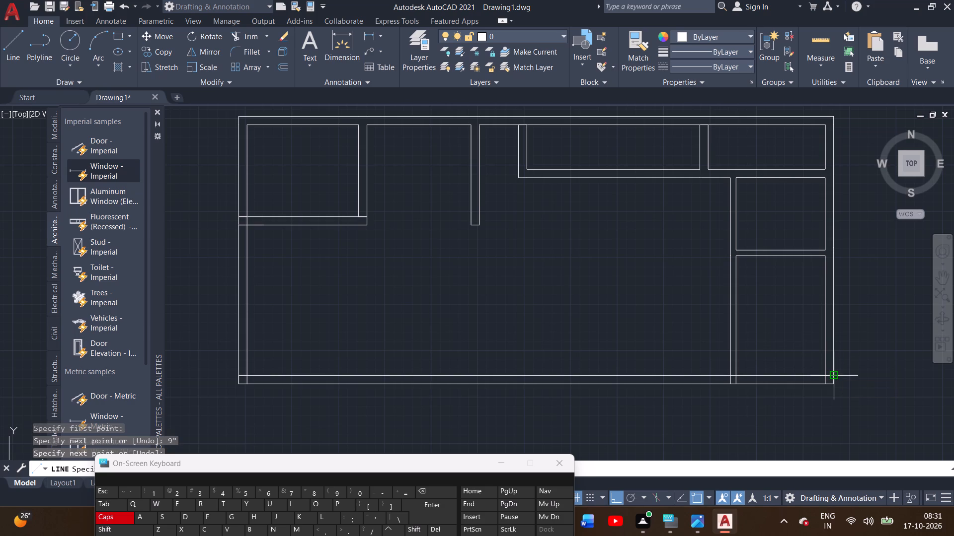
{"action": "right_click", "coordinate": [853, 357]}
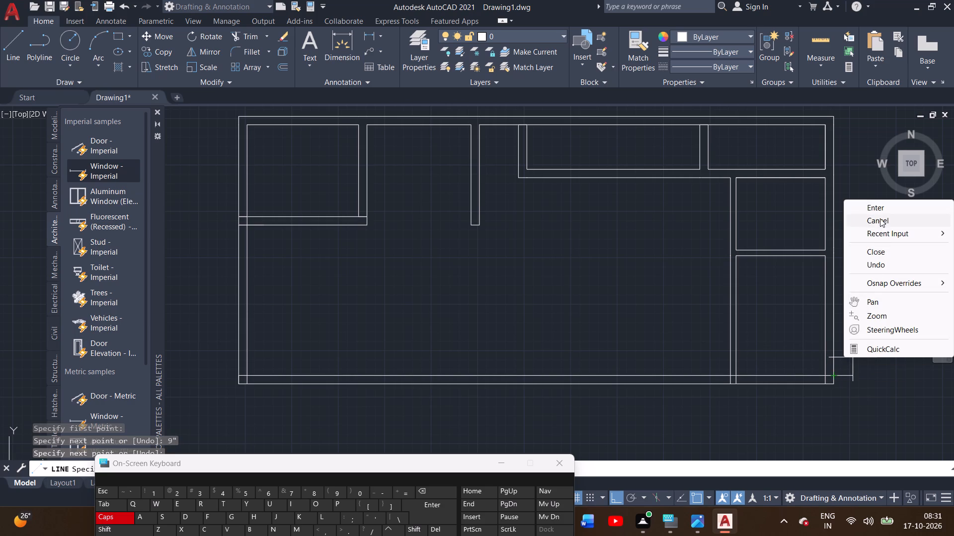
{"action": "left_click", "coordinate": [880, 211]}
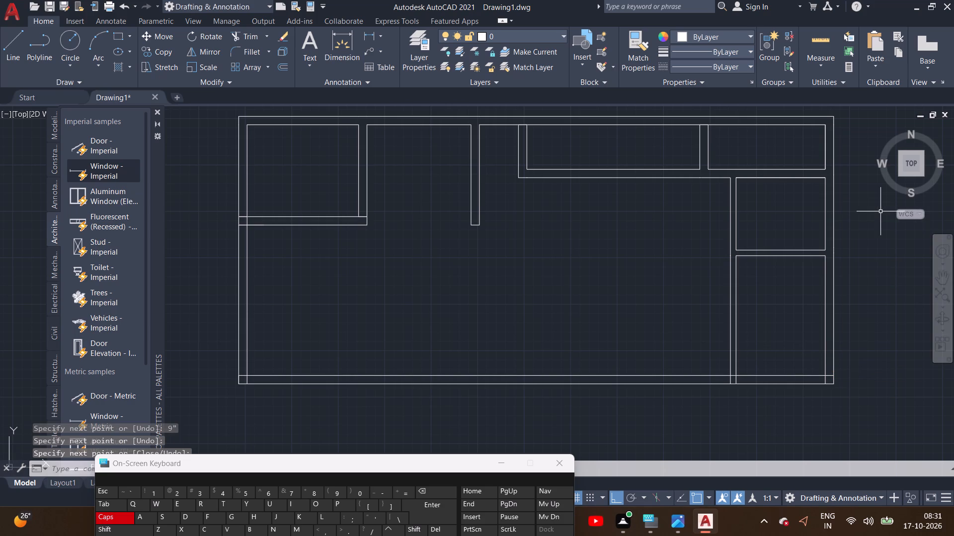
Trim the lines crossing the junction where the northwest room's south wall meets the west outer wall.
{"action": "left_click", "coordinate": [254, 32]}
{"action": "scroll", "coordinate": [228, 183], "scroll_direction": "up", "scroll_amount": 2, "text": "ctrl"}
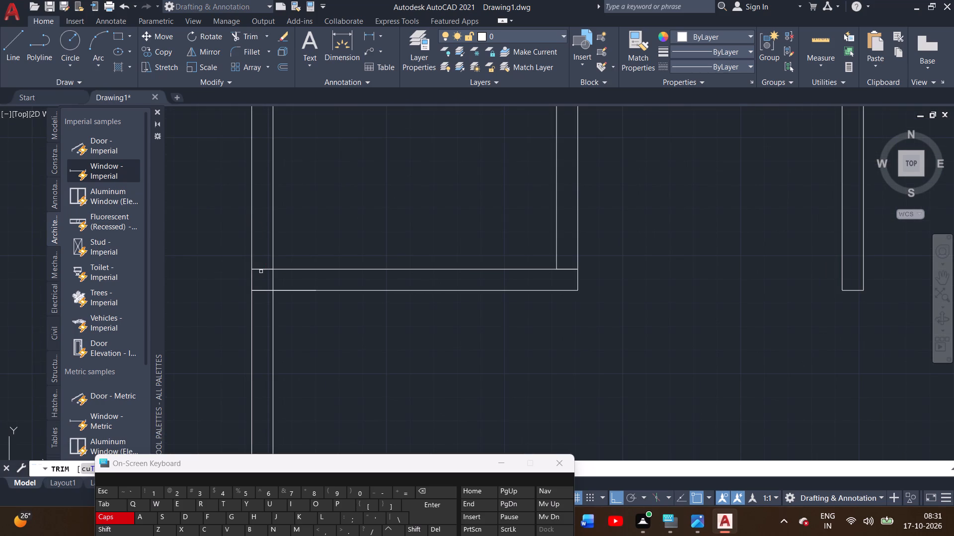
{"action": "left_click", "coordinate": [264, 269]}
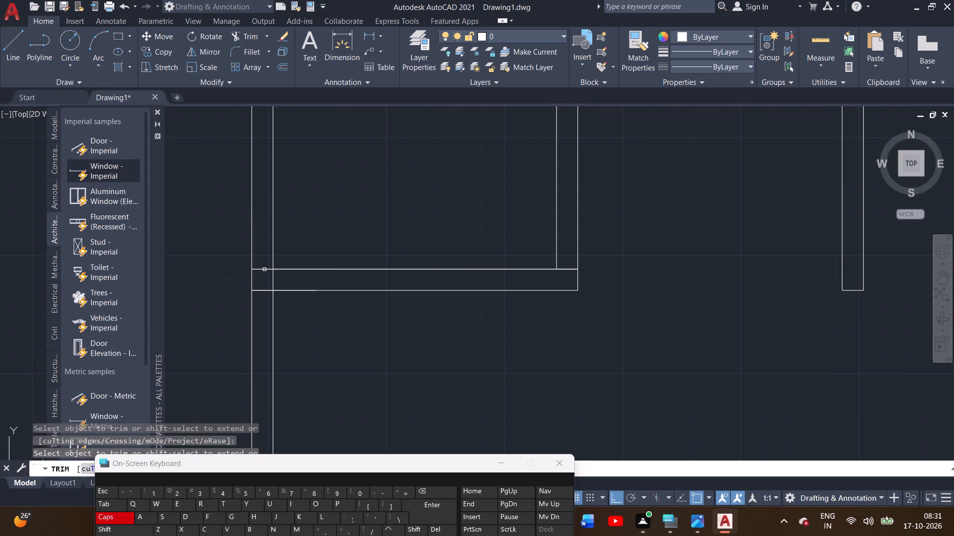
{"action": "left_click_drag", "start_coordinate": [265, 258], "coordinate": [263, 301]}
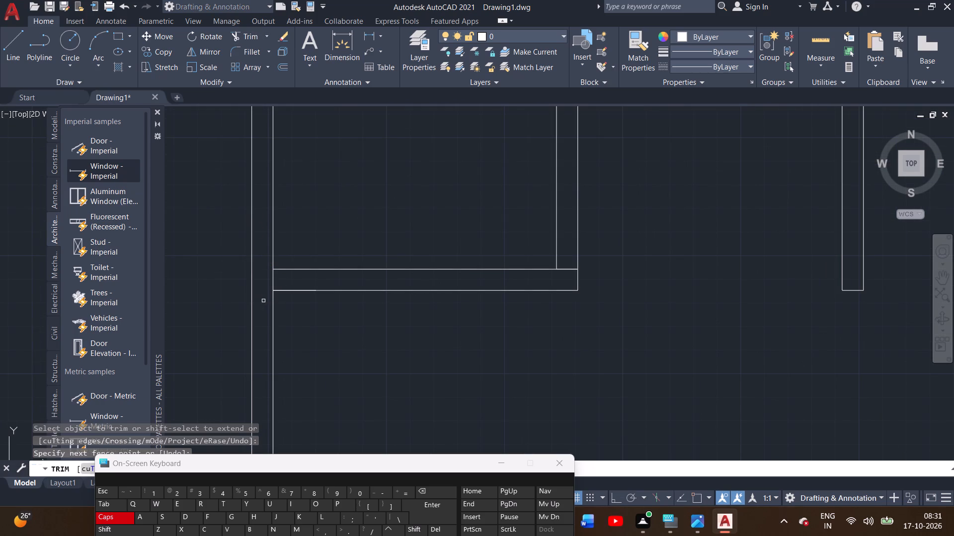
{"action": "left_click_drag", "start_coordinate": [269, 284], "coordinate": [298, 287]}
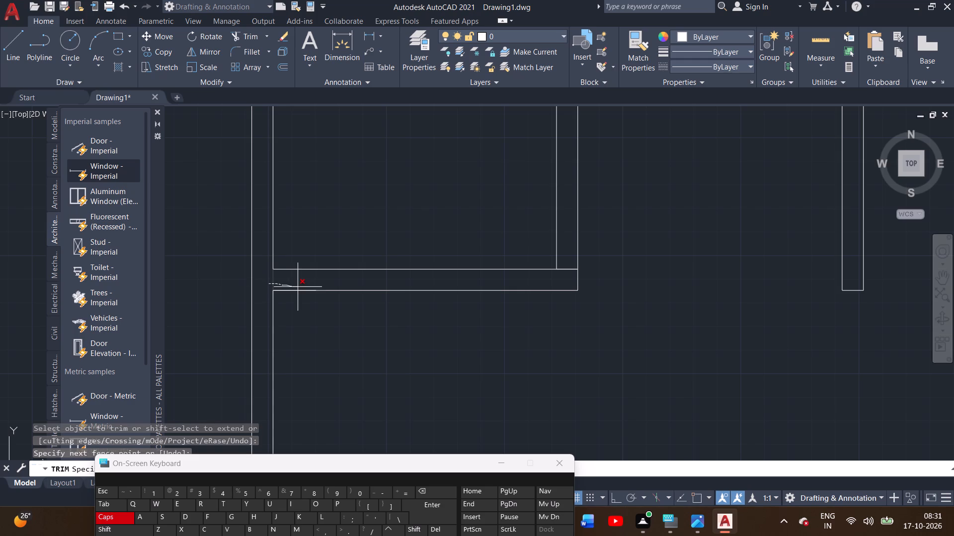
{"action": "left_click_drag", "start_coordinate": [298, 287], "coordinate": [300, 286]}
{"action": "left_click", "coordinate": [300, 286]}
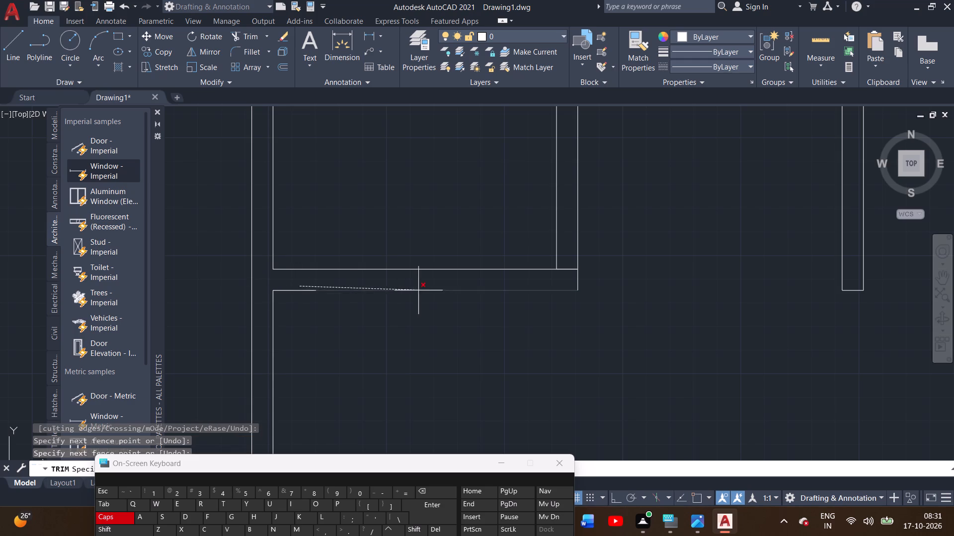
{"action": "double_click", "coordinate": [536, 281]}
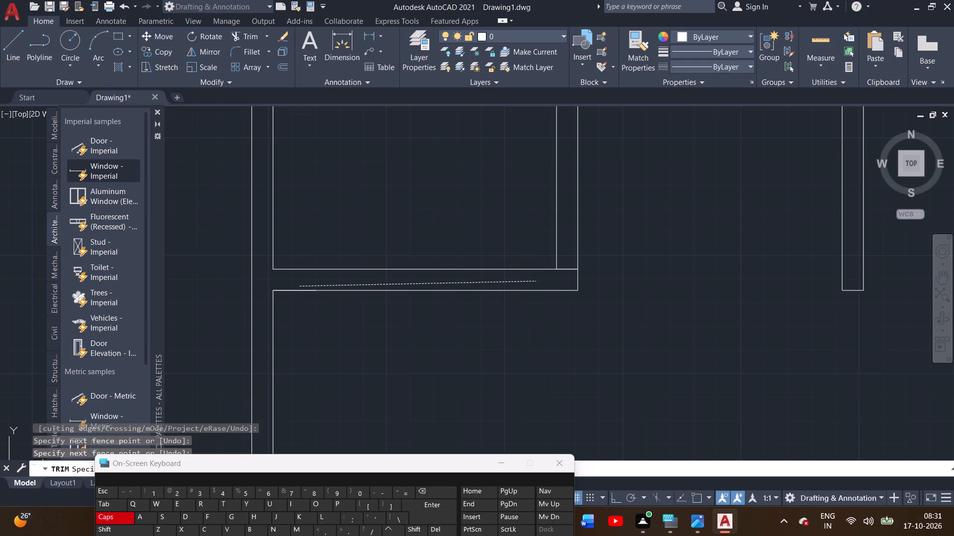
Trim the short line crossing the wall corner at the northwest room's southeast corner.
{"action": "left_click_drag", "start_coordinate": [565, 282], "coordinate": [568, 263]}
{"action": "left_click", "coordinate": [568, 263]}
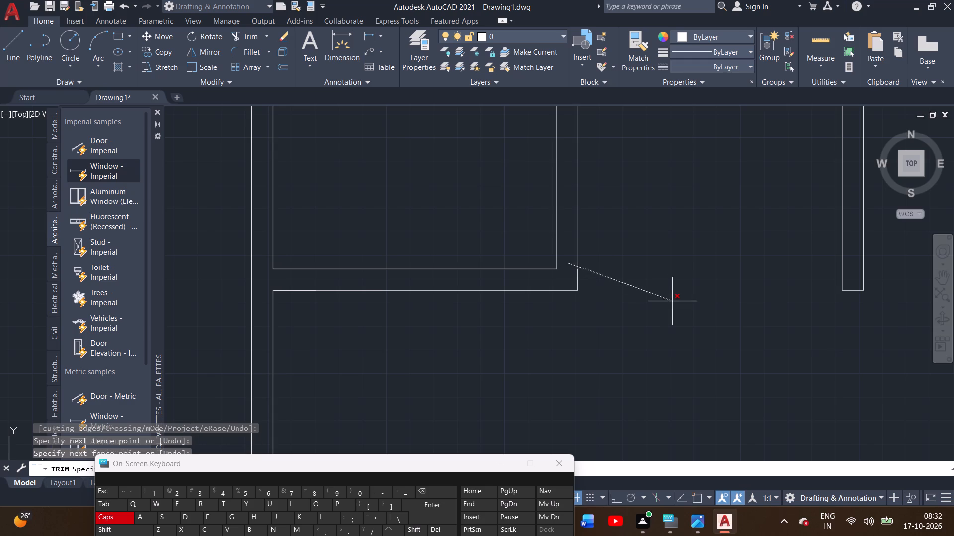
{"action": "left_click", "coordinate": [573, 261]}
Trim the two overlapping inner face lines inside the plan's southwest wall corner.
{"action": "scroll", "coordinate": [647, 260], "scroll_direction": "down", "scroll_amount": 2, "text": "ctrl"}
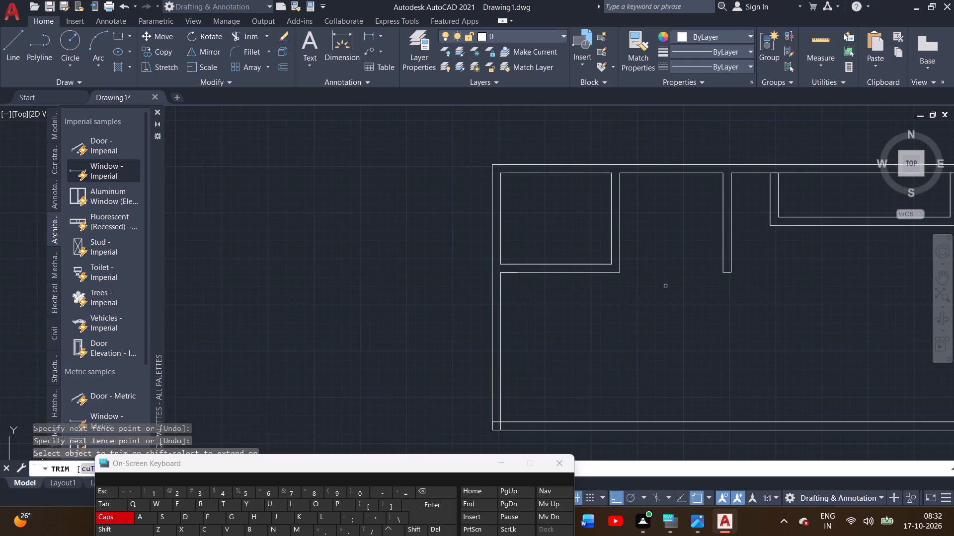
{"action": "middle_click_drag", "start_coordinate": [665, 286], "coordinate": [495, 219]}
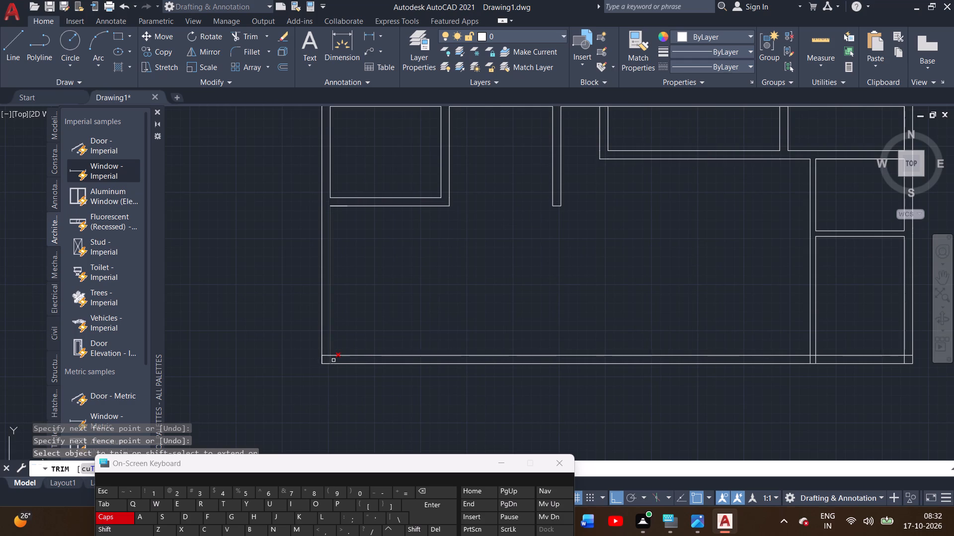
{"action": "left_click", "coordinate": [331, 360]}
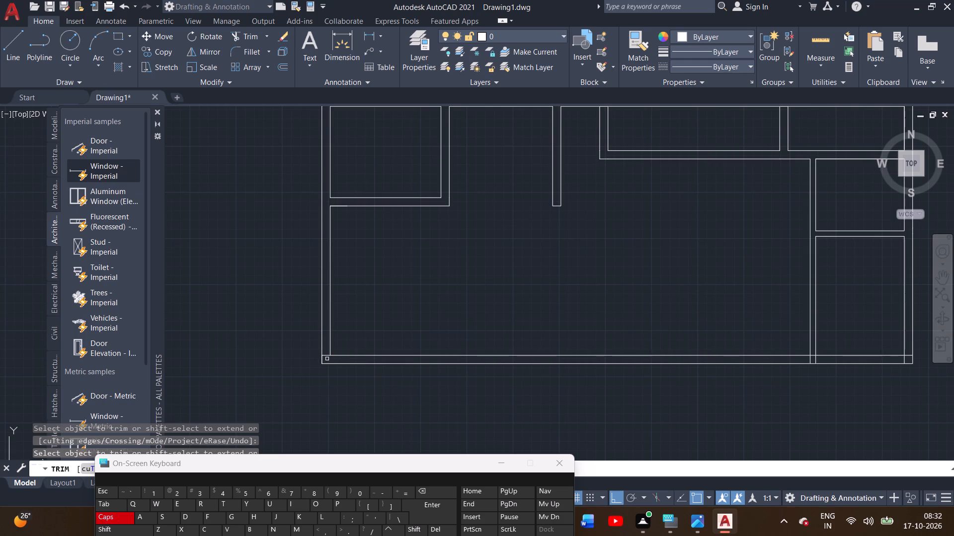
{"action": "scroll", "coordinate": [327, 359], "scroll_direction": "up", "scroll_amount": 3, "text": "ctrl"}
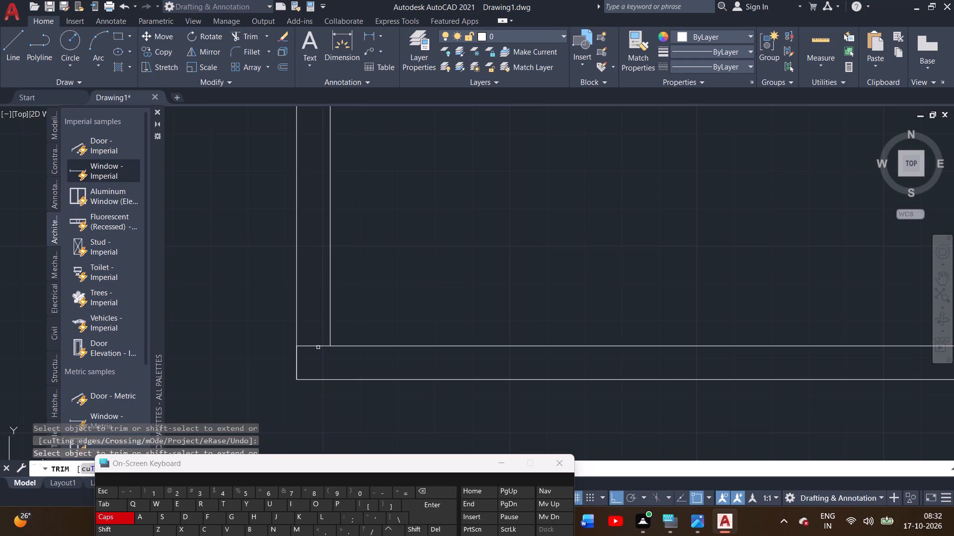
{"action": "left_click", "coordinate": [317, 346]}
Trim the lines crossing the junction where the southeast room's west partition meets the south outer wall.
{"action": "scroll", "coordinate": [507, 249], "scroll_direction": "down", "scroll_amount": 3, "text": "ctrl"}
{"action": "middle_click_drag", "start_coordinate": [522, 251], "coordinate": [525, 252]}
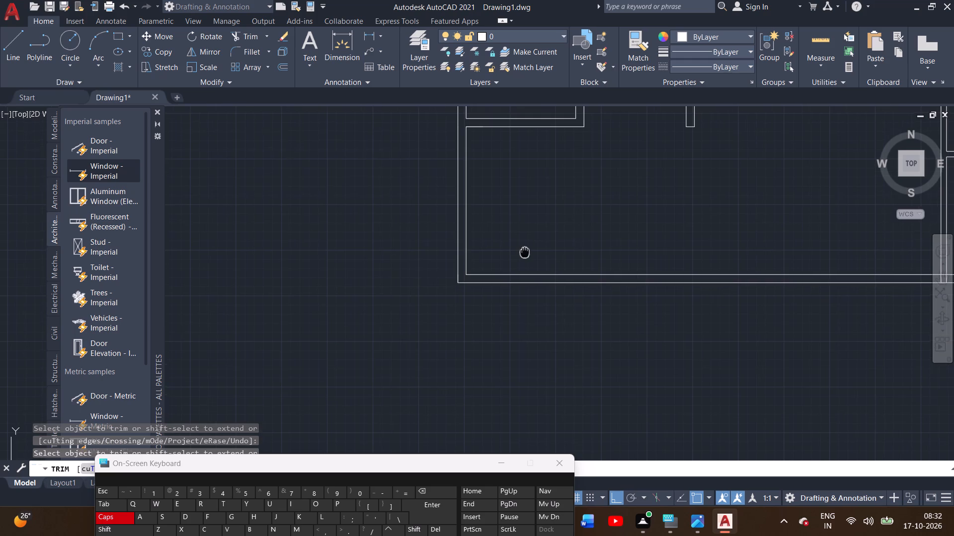
{"action": "middle_click_drag", "start_coordinate": [525, 252], "coordinate": [408, 346]}
{"action": "middle_click_drag", "start_coordinate": [666, 312], "coordinate": [435, 267]}
{"action": "middle_click_drag", "start_coordinate": [509, 277], "coordinate": [454, 232]}
{"action": "scroll", "coordinate": [517, 268], "scroll_direction": "up", "scroll_amount": 2}
{"action": "scroll", "coordinate": [628, 307], "scroll_direction": "up", "scroll_amount": 1}
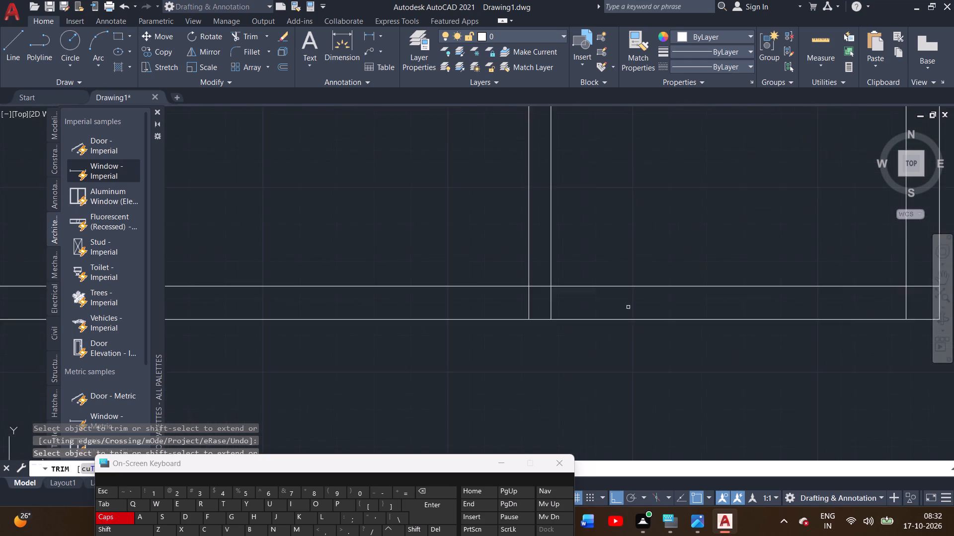
{"action": "scroll", "coordinate": [628, 307], "scroll_direction": "up", "scroll_amount": 1}
{"action": "scroll", "coordinate": [565, 305], "scroll_direction": "up", "scroll_amount": 1}
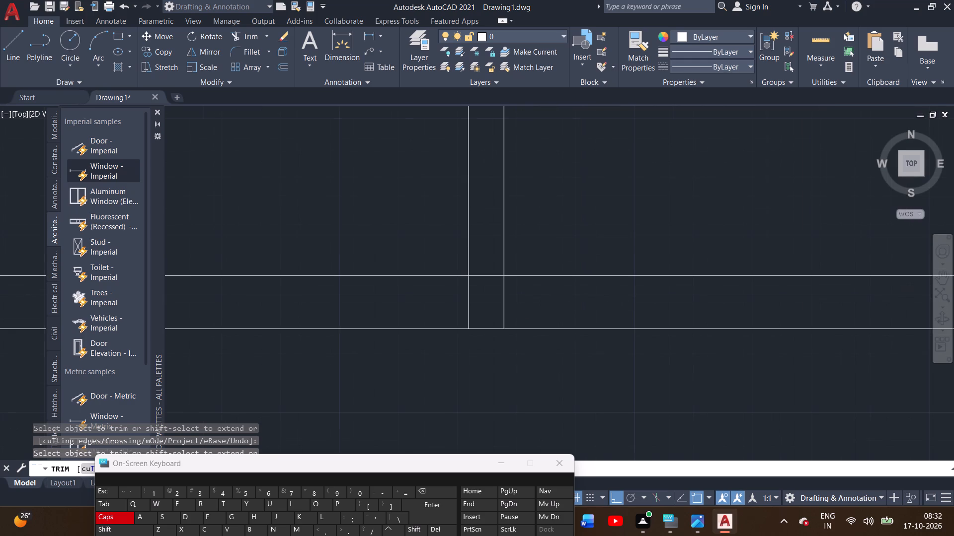
{"action": "left_click", "coordinate": [467, 300]}
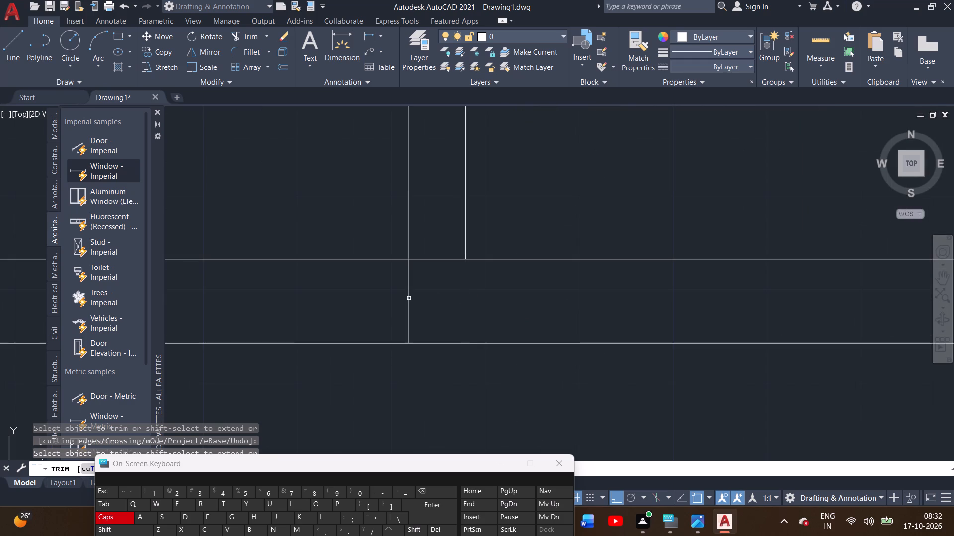
{"action": "left_click_drag", "start_coordinate": [407, 295], "coordinate": [430, 255]}
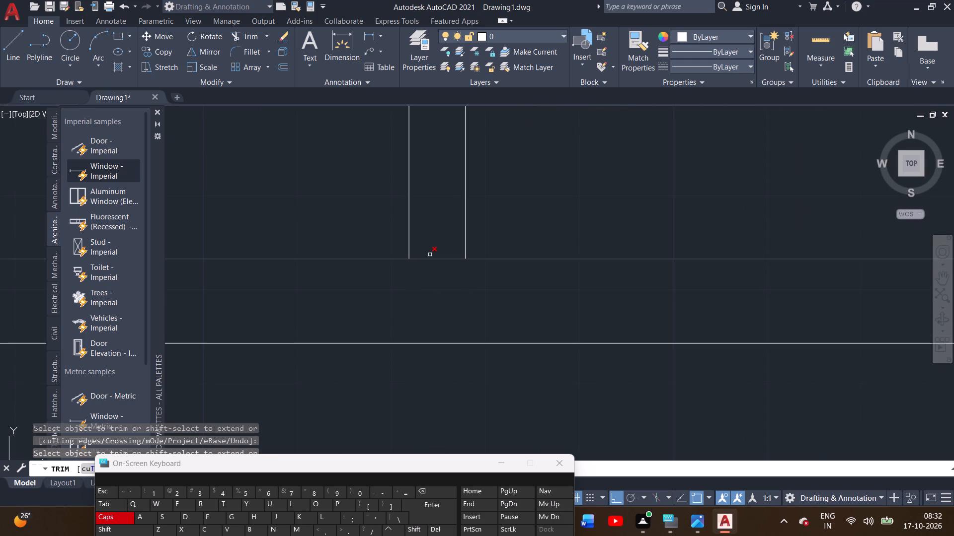
{"action": "left_click_drag", "start_coordinate": [430, 255], "coordinate": [431, 258]}
{"action": "left_click", "coordinate": [431, 258]}
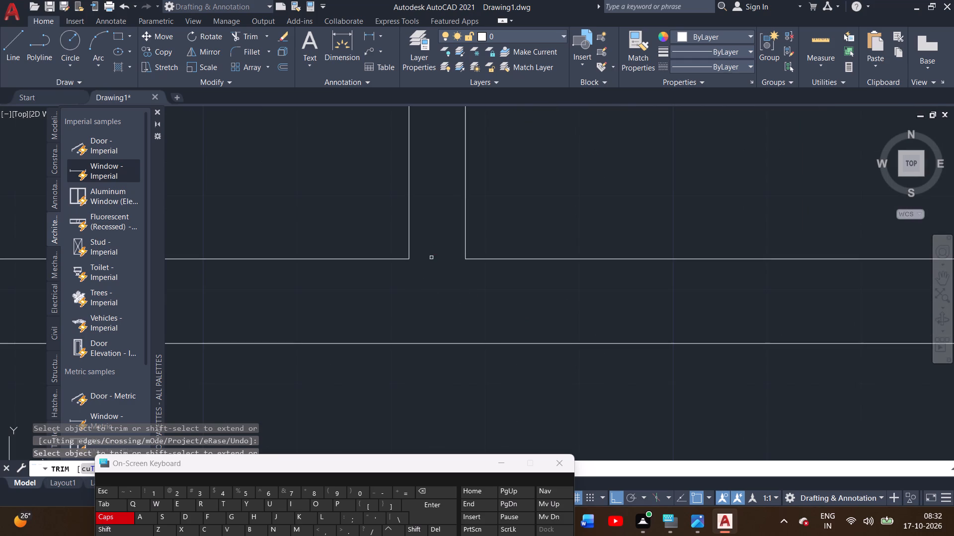
Trim the overlapping inner face lines inside the plan's southeast wall corner and end trimming.
{"action": "scroll", "coordinate": [456, 287], "scroll_direction": "down", "scroll_amount": 4, "text": "ctrl"}
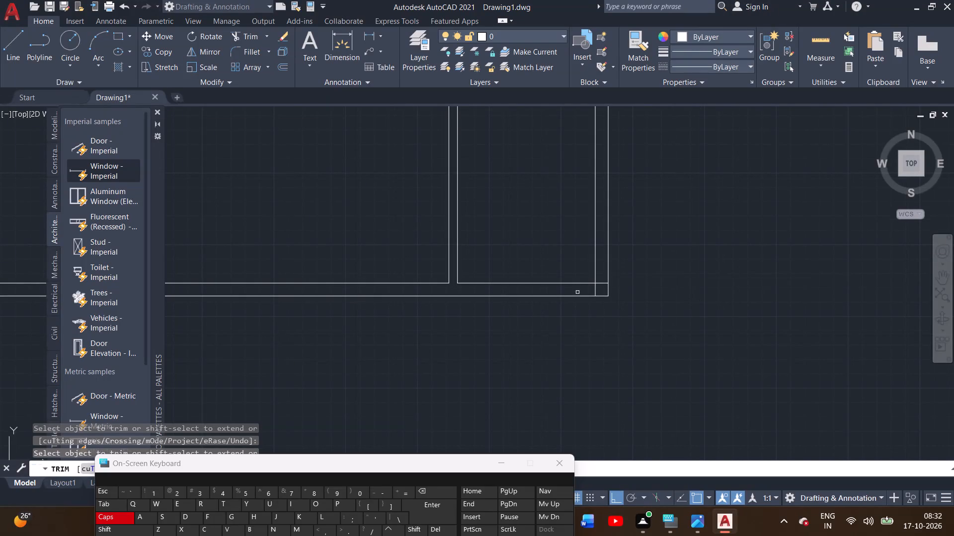
{"action": "left_click_drag", "start_coordinate": [595, 291], "coordinate": [603, 284]}
{"action": "left_click", "coordinate": [603, 284]}
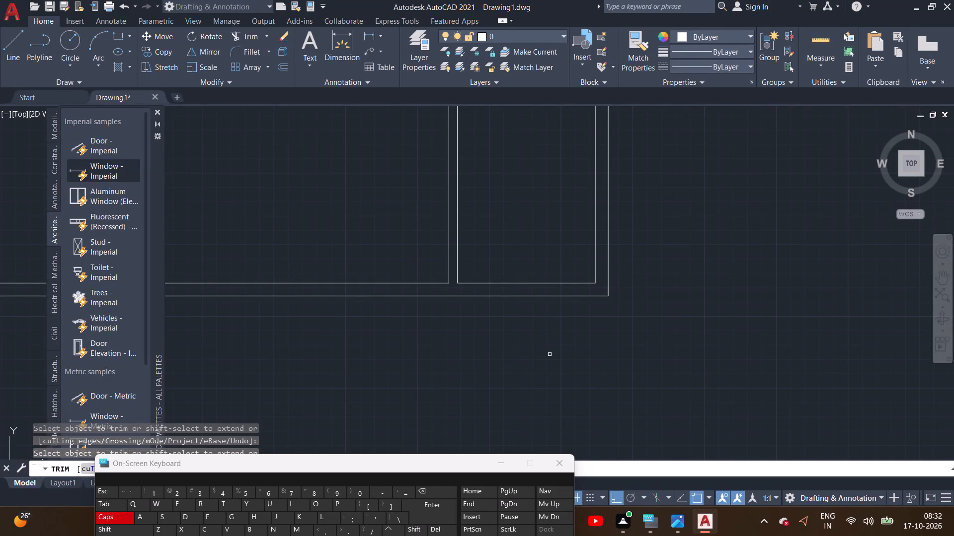
{"action": "scroll", "coordinate": [550, 354], "scroll_direction": "down", "scroll_amount": 2}
{"action": "middle_click_drag", "start_coordinate": [554, 359], "coordinate": [646, 371]}
{"action": "right_click", "coordinate": [626, 371]}
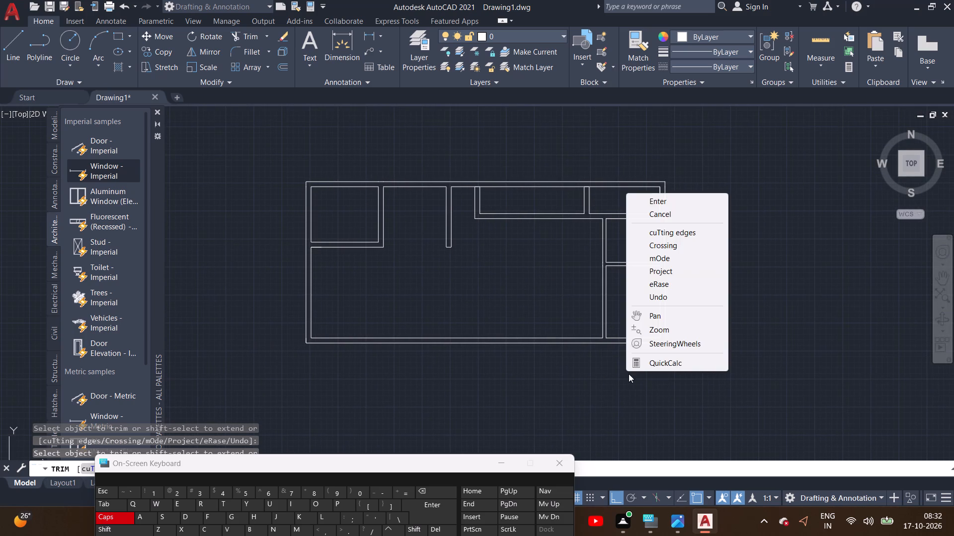
{"action": "left_click", "coordinate": [630, 374]}
{"action": "left_click", "coordinate": [630, 374]}
{"action": "left_click", "coordinate": [684, 397]}
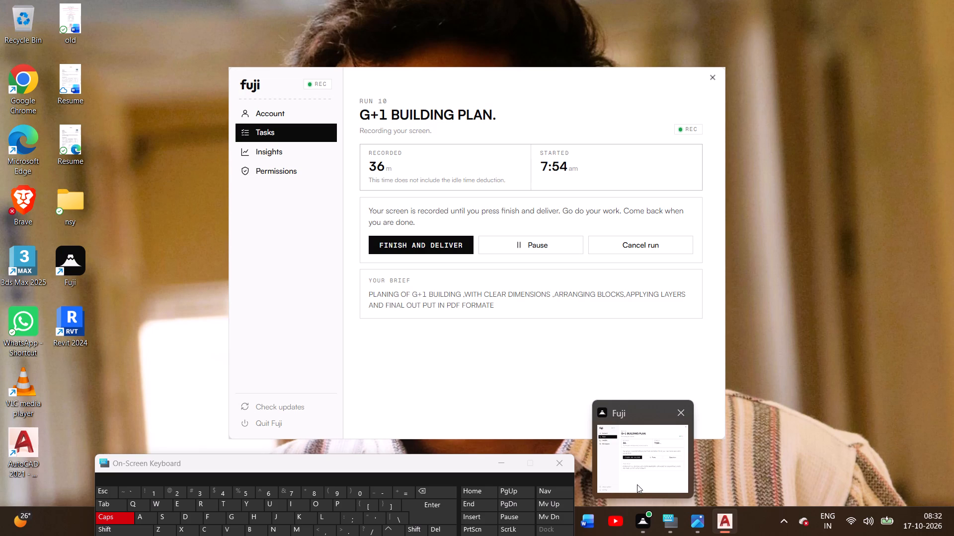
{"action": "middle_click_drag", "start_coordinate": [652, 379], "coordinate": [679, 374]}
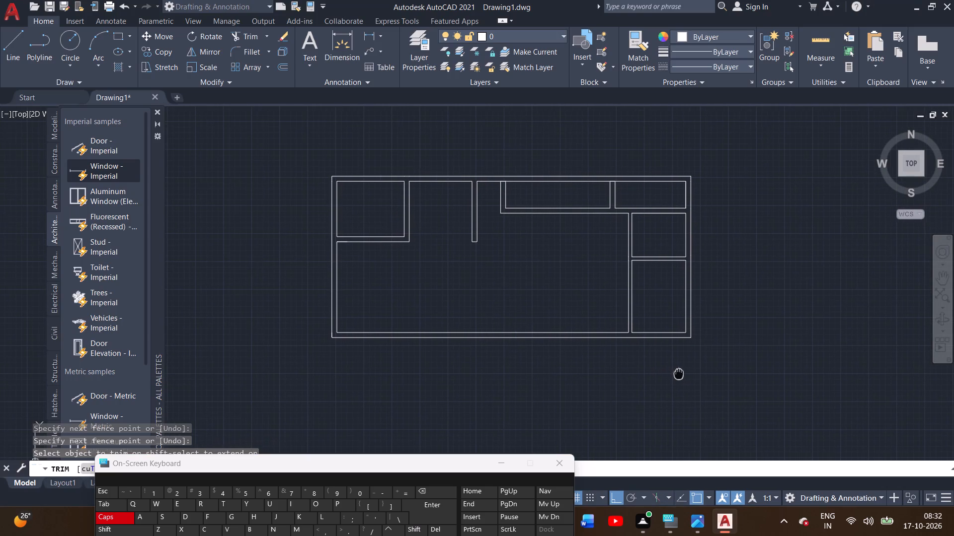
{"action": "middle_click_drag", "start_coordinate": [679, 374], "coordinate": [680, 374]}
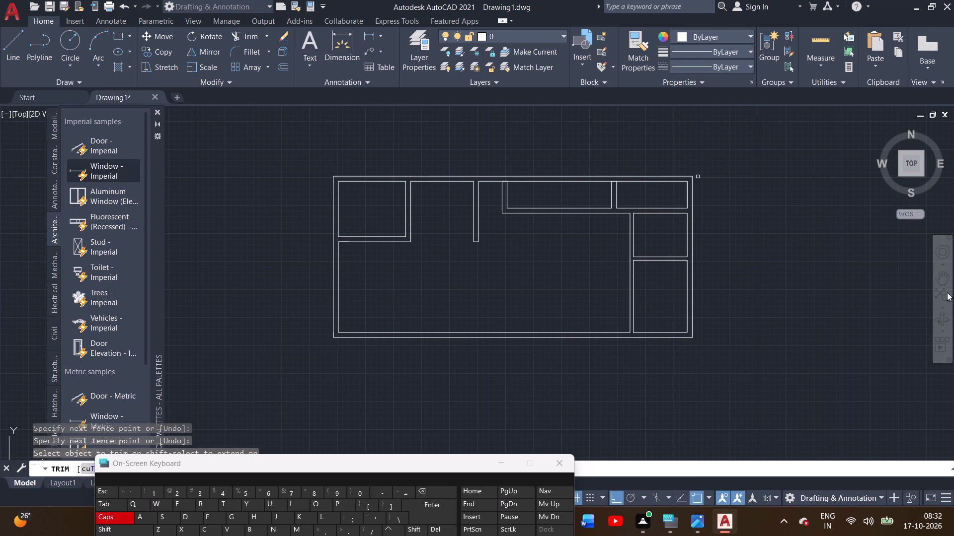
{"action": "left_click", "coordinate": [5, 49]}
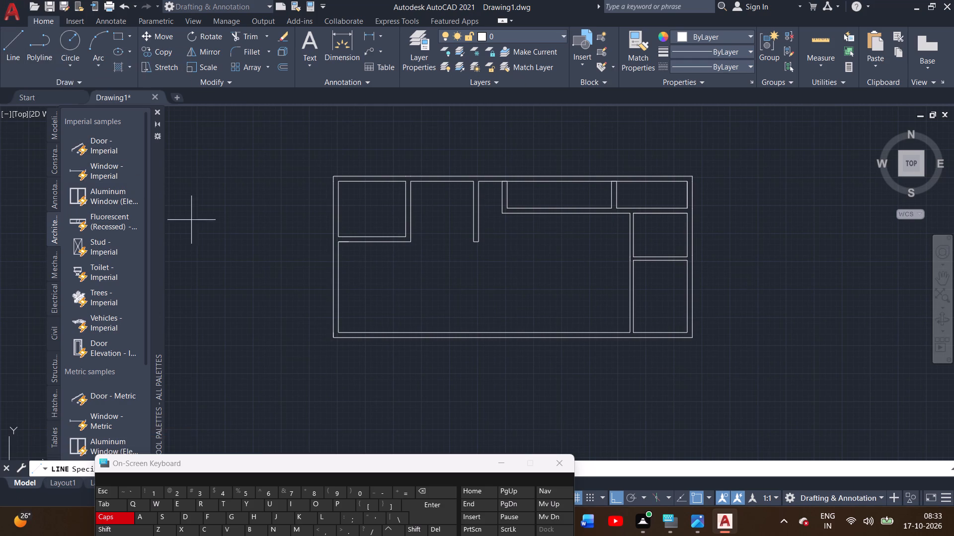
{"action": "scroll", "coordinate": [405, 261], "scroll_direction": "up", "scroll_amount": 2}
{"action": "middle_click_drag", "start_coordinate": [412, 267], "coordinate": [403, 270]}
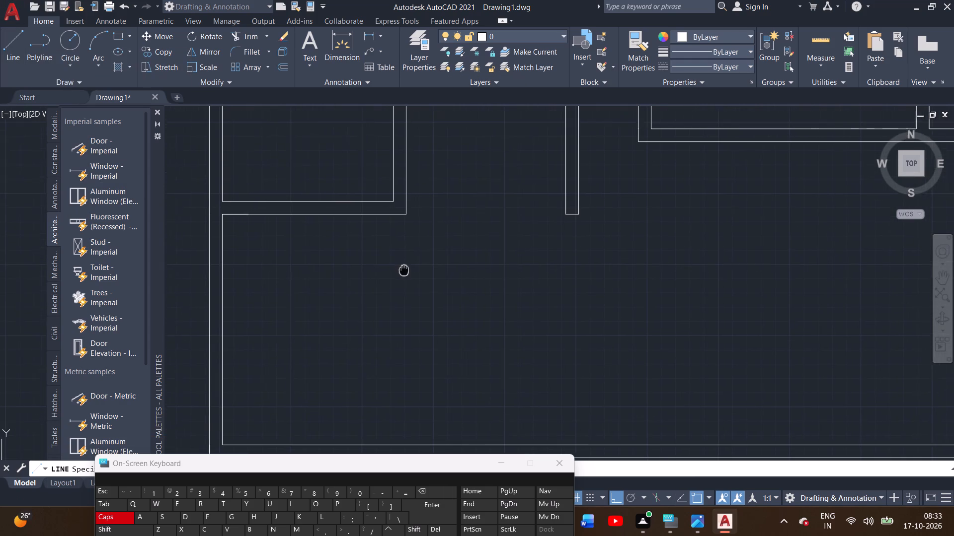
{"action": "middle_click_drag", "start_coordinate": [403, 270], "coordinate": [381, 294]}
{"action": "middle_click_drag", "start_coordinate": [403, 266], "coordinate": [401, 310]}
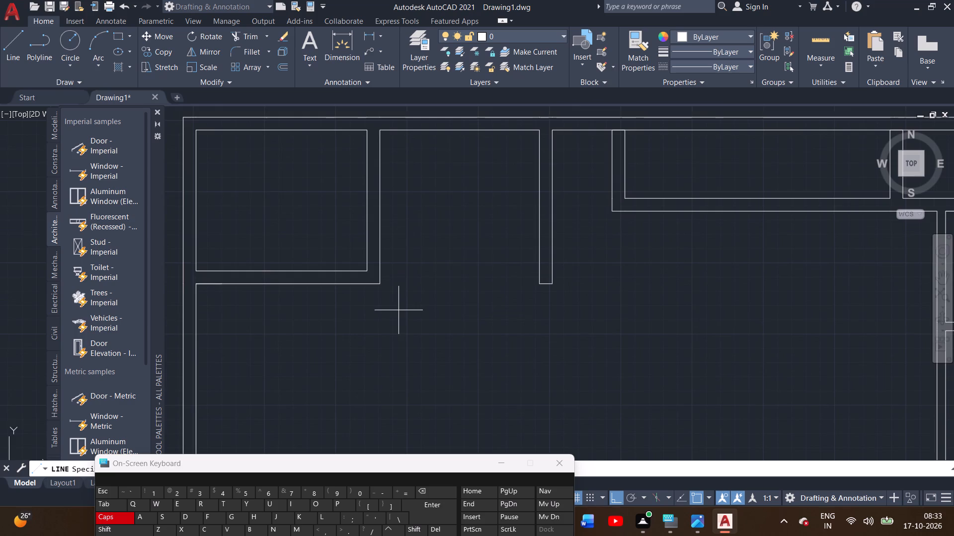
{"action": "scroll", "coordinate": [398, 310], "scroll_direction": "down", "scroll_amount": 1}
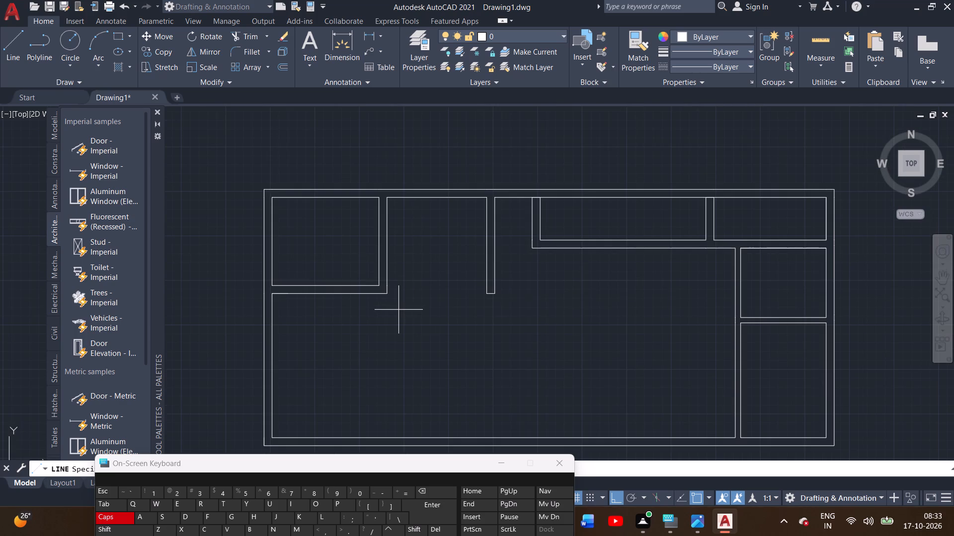
Check the northwest room's inner width along the north wall with the Dimension tool, without placing a dimension.
{"action": "left_click", "coordinate": [327, 44]}
{"action": "scroll", "coordinate": [275, 188], "scroll_direction": "up", "scroll_amount": 1}
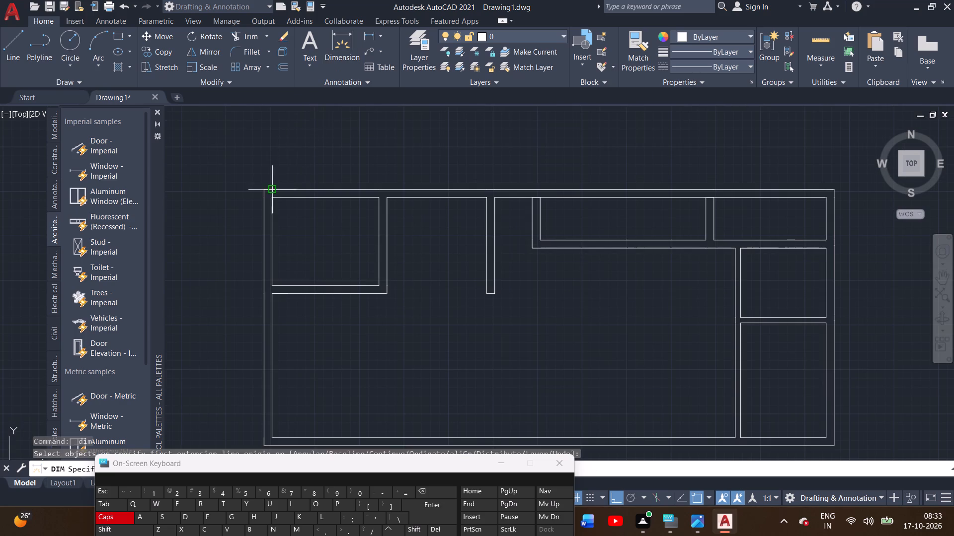
{"action": "scroll", "coordinate": [274, 189], "scroll_direction": "up", "scroll_amount": 1}
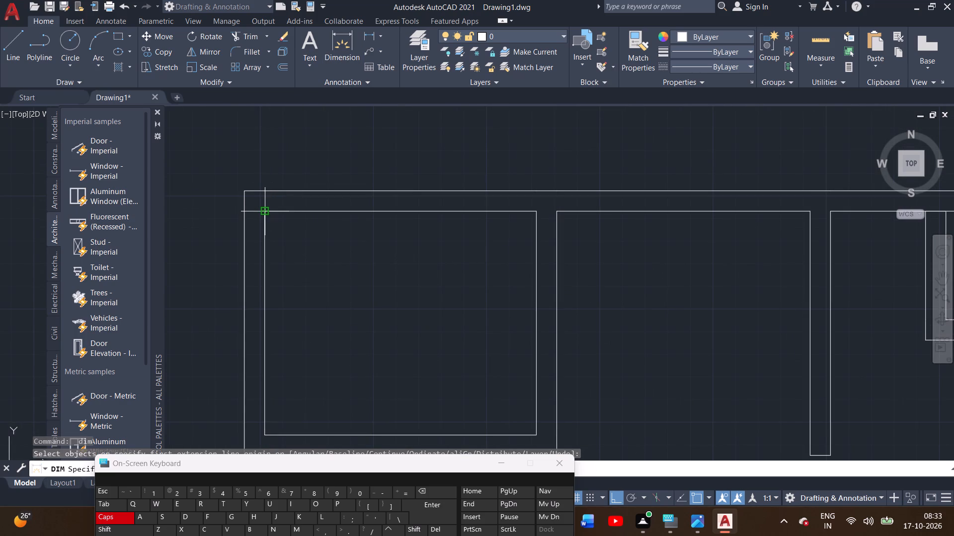
{"action": "left_click", "coordinate": [266, 213]}
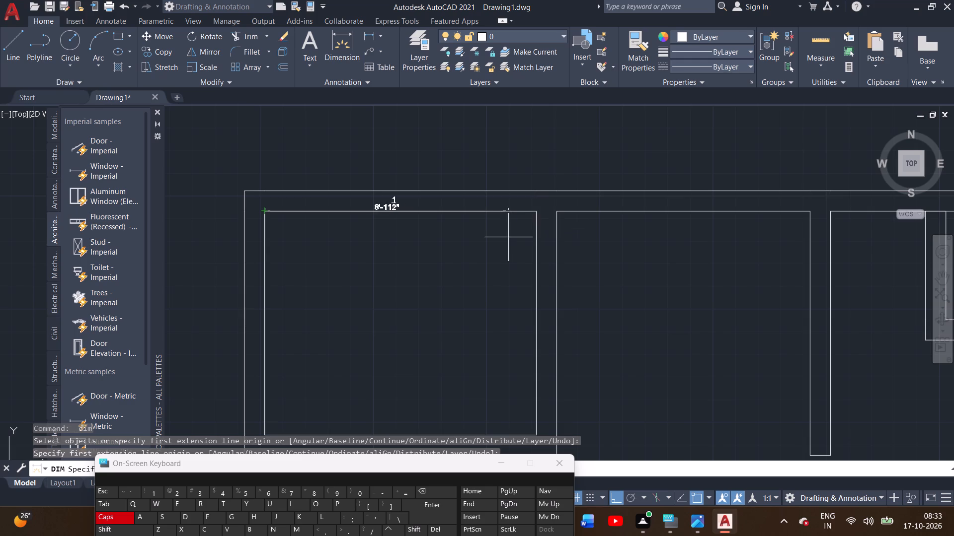
{"action": "right_click_drag", "start_coordinate": [481, 242], "coordinate": [484, 247]}
{"action": "left_click", "coordinate": [492, 252]}
Check the inner width of the long narrow room along the north wall with the Dimension tool, without placing a dimension.
{"action": "scroll", "coordinate": [503, 290], "scroll_direction": "down", "scroll_amount": 2}
{"action": "middle_click_drag", "start_coordinate": [503, 290], "coordinate": [415, 228]}
{"action": "middle_click_drag", "start_coordinate": [459, 310], "coordinate": [446, 298]}
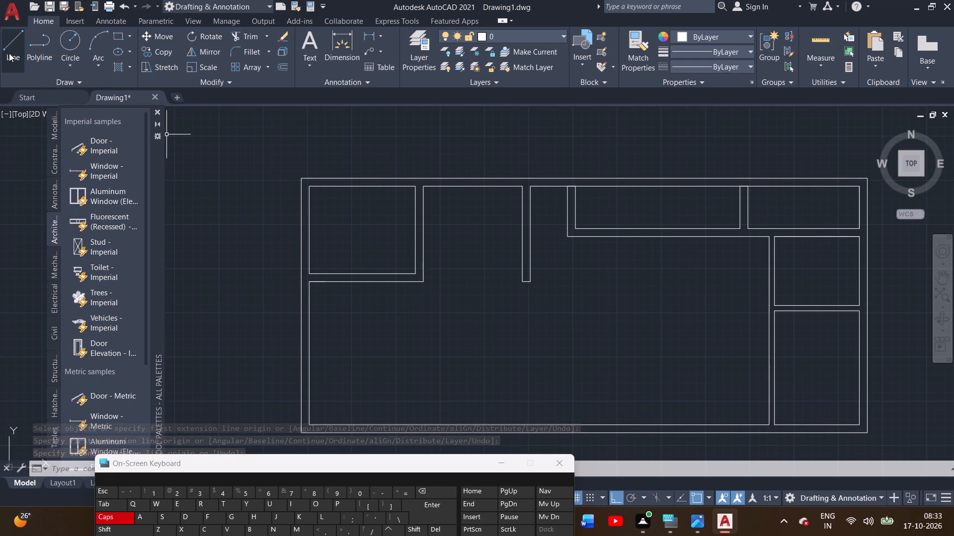
{"action": "left_click", "coordinate": [334, 55]}
{"action": "middle_click_drag", "start_coordinate": [545, 292], "coordinate": [401, 389]}
{"action": "scroll", "coordinate": [430, 278], "scroll_direction": "up", "scroll_amount": 3}
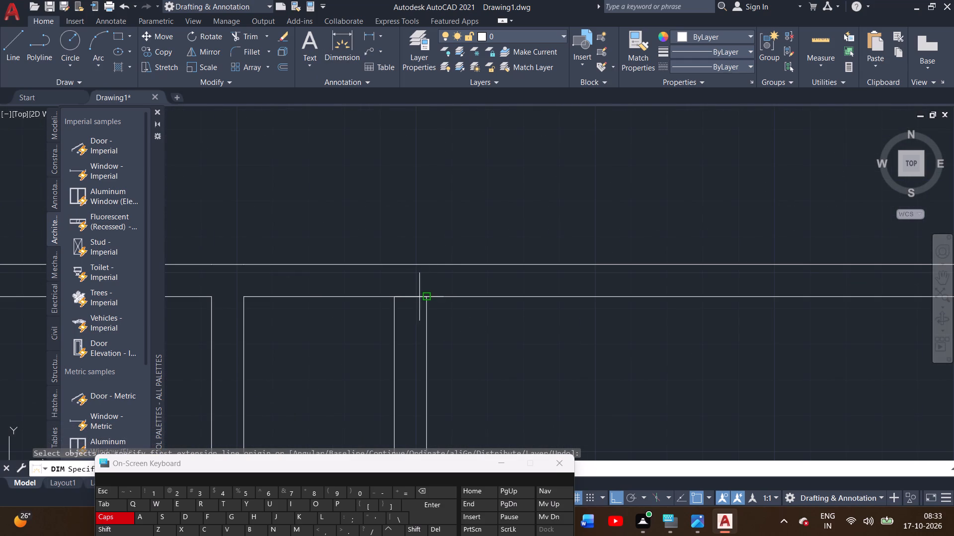
{"action": "left_click", "coordinate": [427, 297]}
{"action": "scroll", "coordinate": [536, 340], "scroll_direction": "down", "scroll_amount": 1}
{"action": "middle_click_drag", "start_coordinate": [536, 340], "coordinate": [349, 296]}
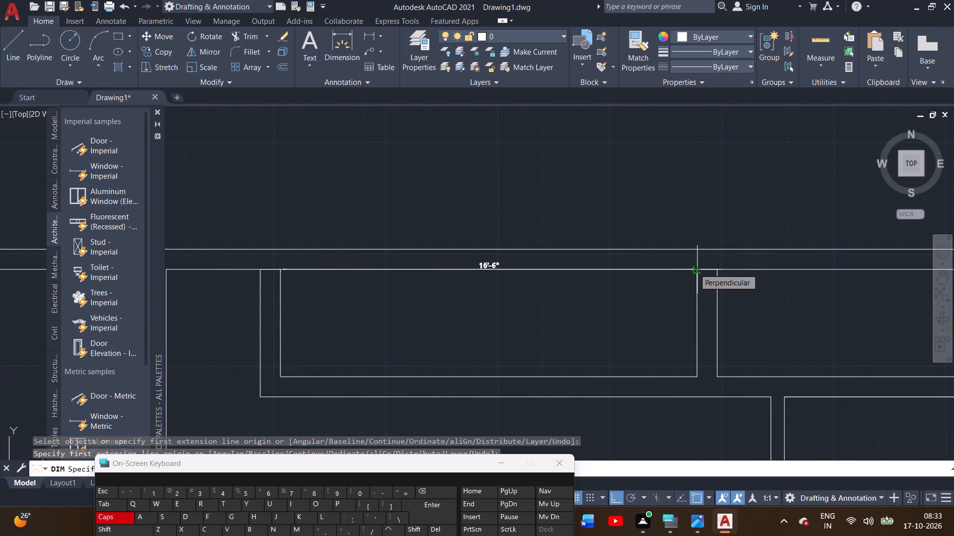
{"action": "scroll", "coordinate": [694, 268], "scroll_direction": "up", "scroll_amount": 1}
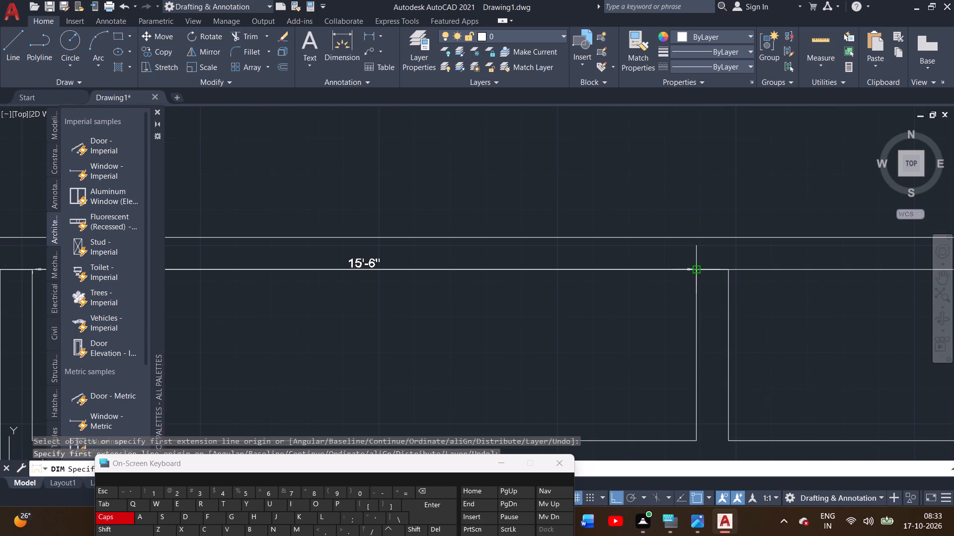
{"action": "right_click", "coordinate": [642, 295]}
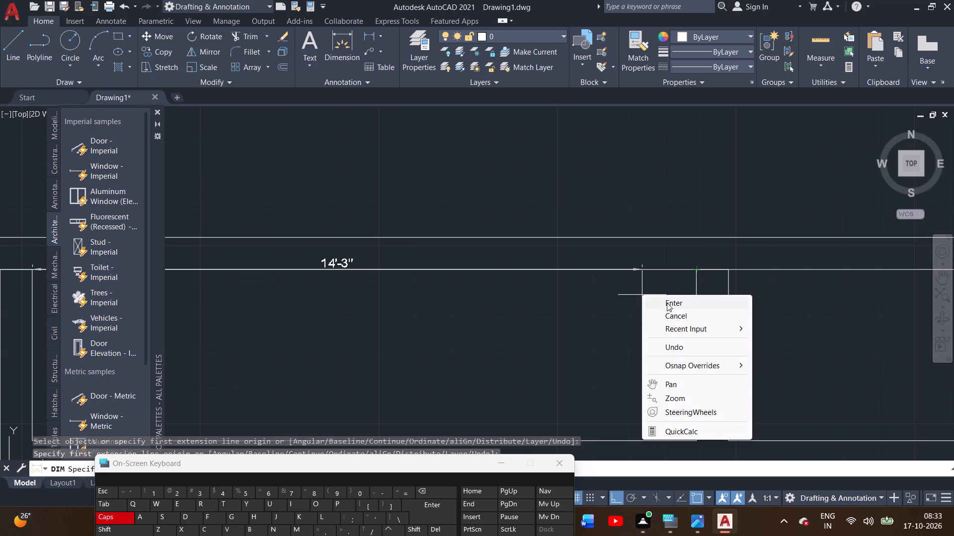
{"action": "left_click", "coordinate": [667, 303]}
Check the northeast corner room's inner width along the north wall with the Dimension tool, without placing a dimension.
{"action": "scroll", "coordinate": [611, 322], "scroll_direction": "down", "scroll_amount": 2}
{"action": "middle_click_drag", "start_coordinate": [611, 322], "coordinate": [391, 313]}
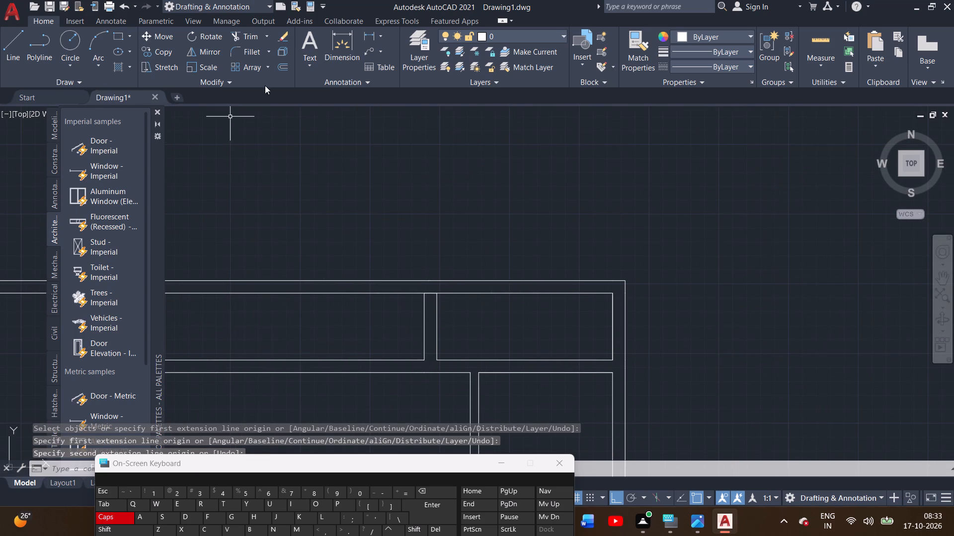
{"action": "left_click", "coordinate": [345, 52]}
{"action": "scroll", "coordinate": [466, 349], "scroll_direction": "up", "scroll_amount": 2}
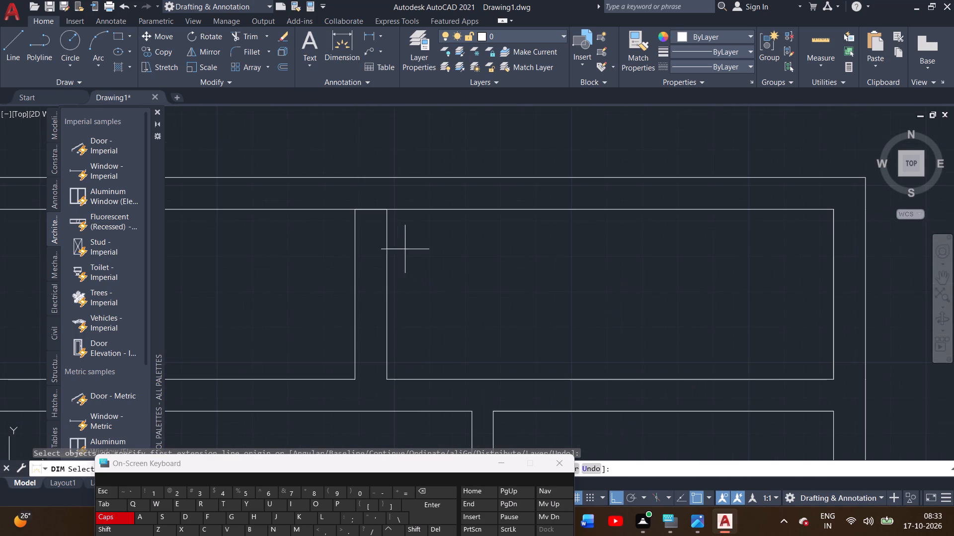
{"action": "left_click", "coordinate": [384, 210]}
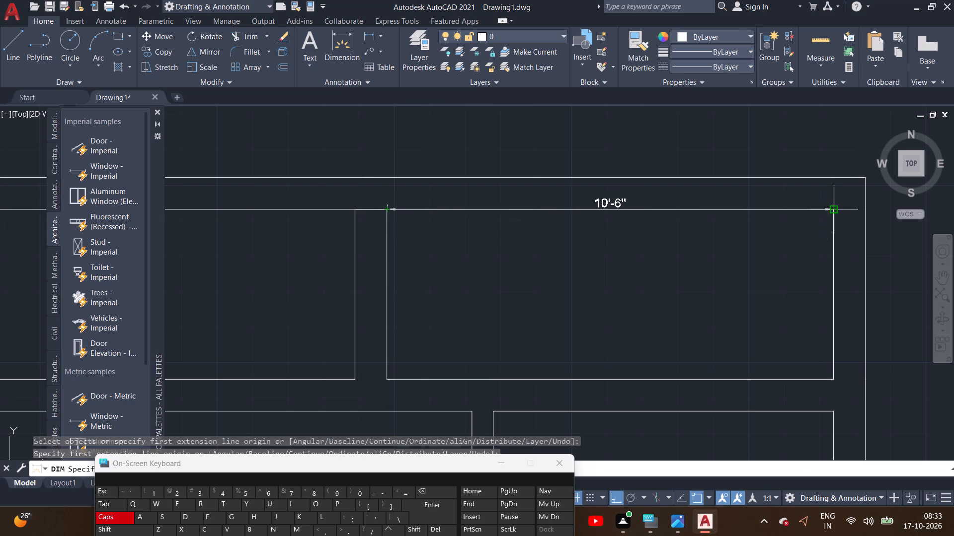
{"action": "right_click", "coordinate": [750, 268]}
{"action": "left_click", "coordinate": [766, 272]}
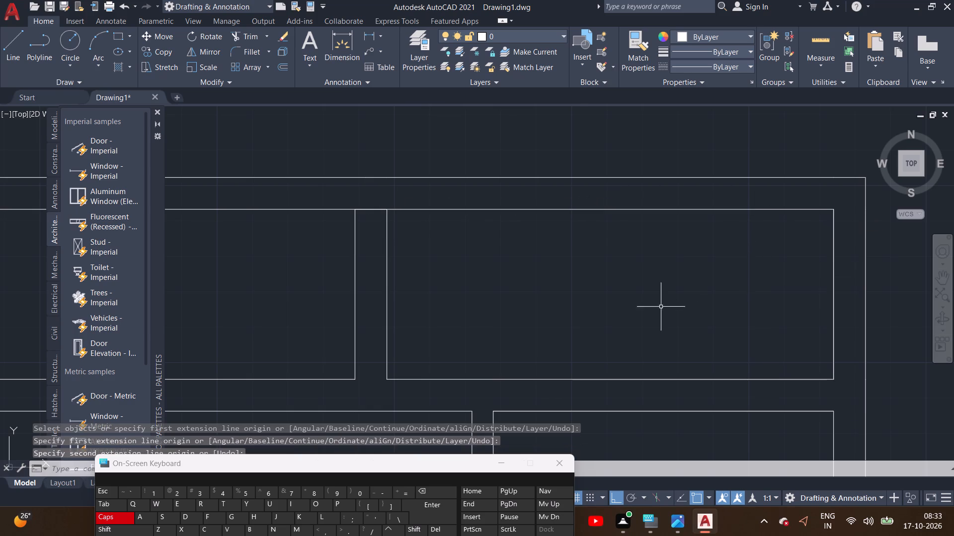
{"action": "scroll", "coordinate": [661, 307], "scroll_direction": "down", "scroll_amount": 3}
{"action": "middle_click_drag", "start_coordinate": [661, 307], "coordinate": [668, 216]}
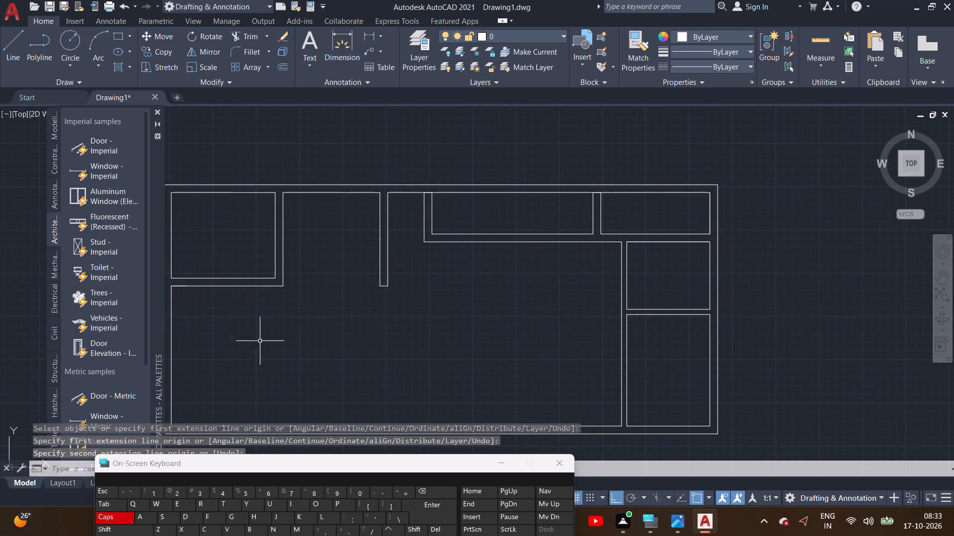
{"action": "key", "text": "Escape"}
{"action": "key", "text": "Escape"}
{"action": "key", "text": "Escape"}
{"action": "key", "text": "Escape"}
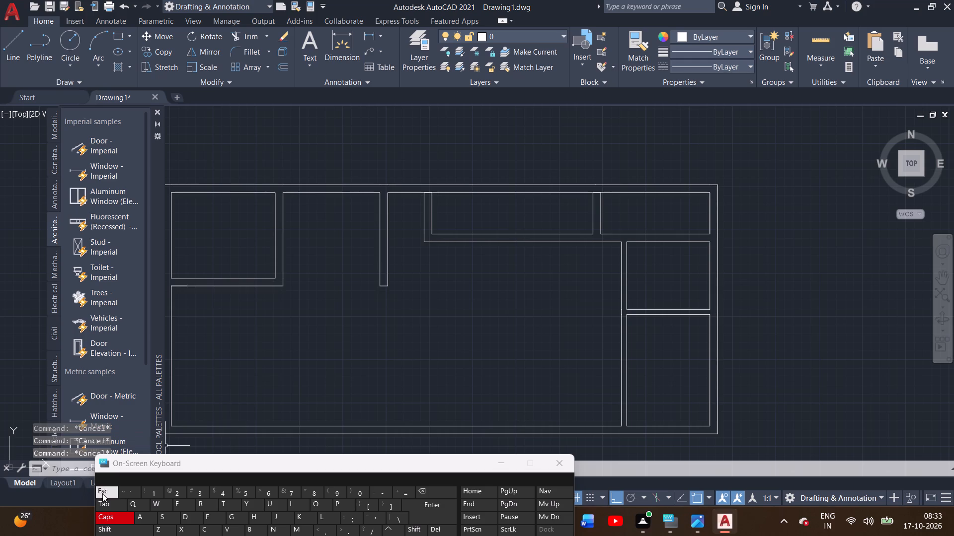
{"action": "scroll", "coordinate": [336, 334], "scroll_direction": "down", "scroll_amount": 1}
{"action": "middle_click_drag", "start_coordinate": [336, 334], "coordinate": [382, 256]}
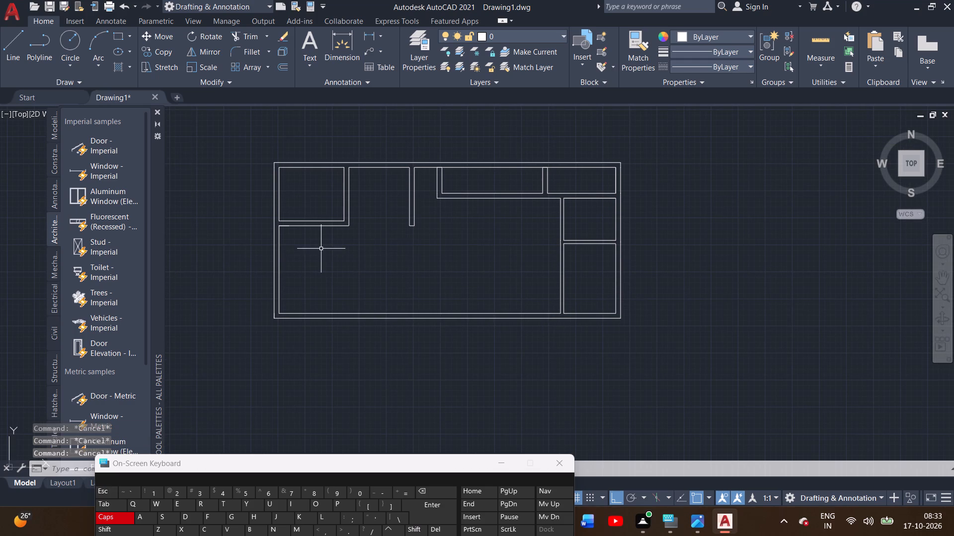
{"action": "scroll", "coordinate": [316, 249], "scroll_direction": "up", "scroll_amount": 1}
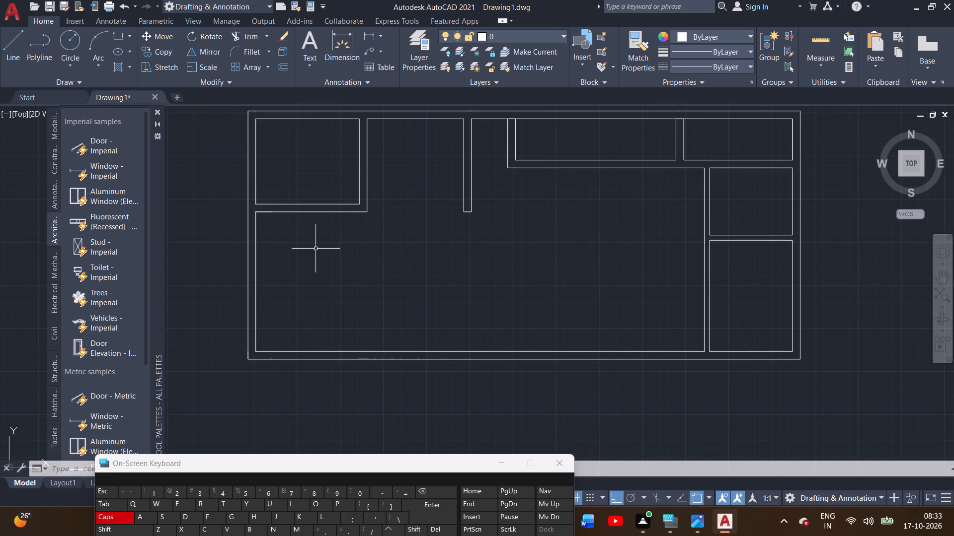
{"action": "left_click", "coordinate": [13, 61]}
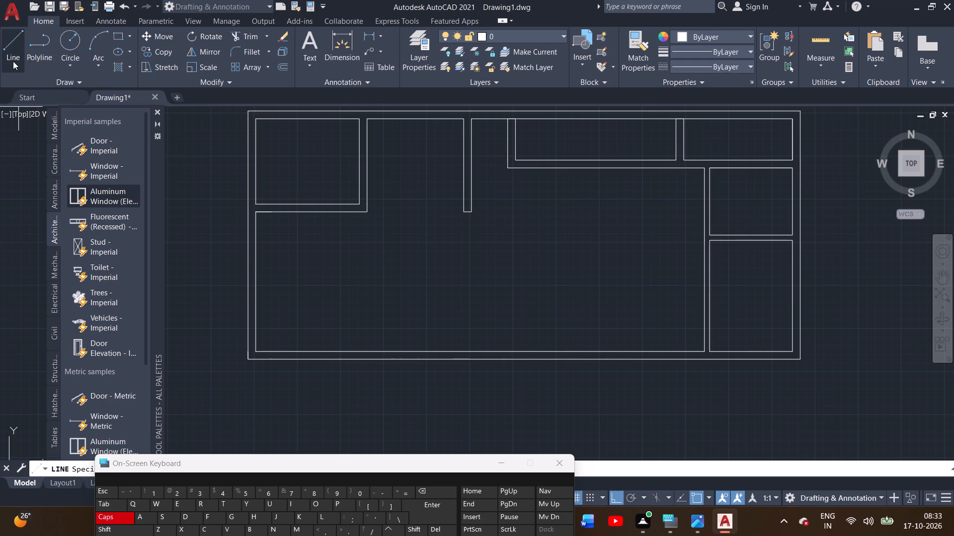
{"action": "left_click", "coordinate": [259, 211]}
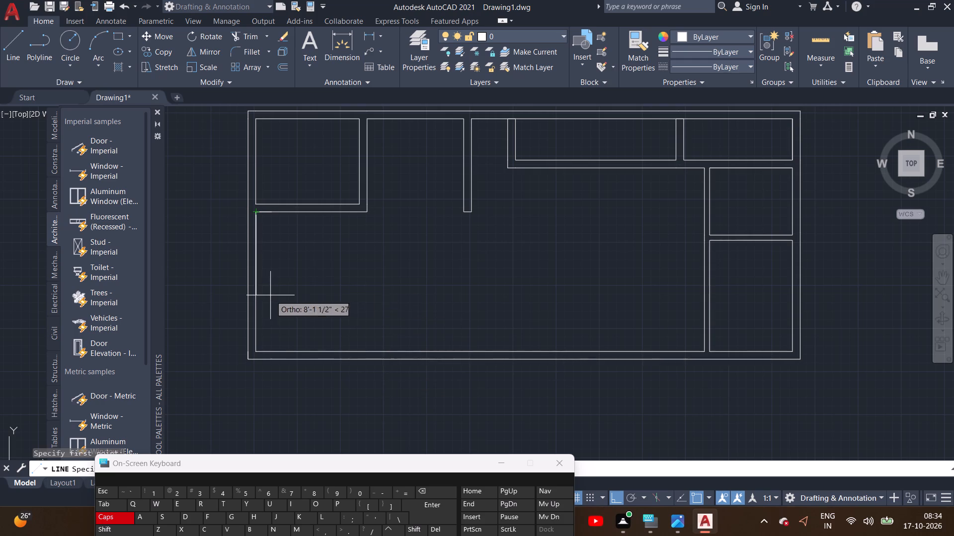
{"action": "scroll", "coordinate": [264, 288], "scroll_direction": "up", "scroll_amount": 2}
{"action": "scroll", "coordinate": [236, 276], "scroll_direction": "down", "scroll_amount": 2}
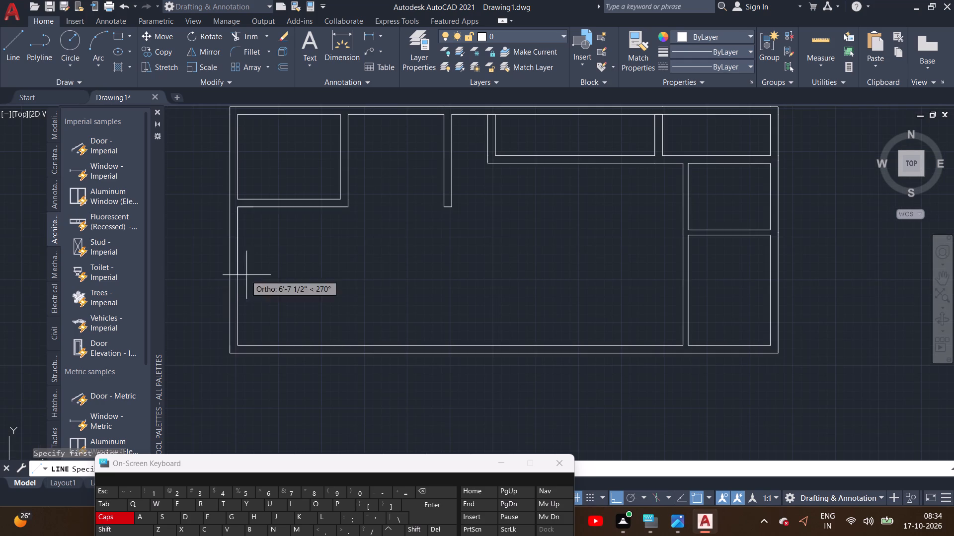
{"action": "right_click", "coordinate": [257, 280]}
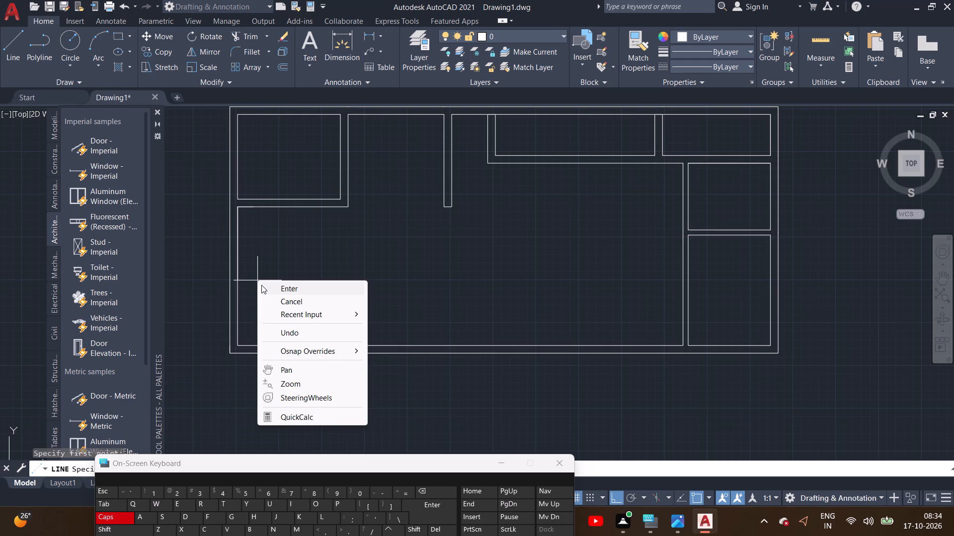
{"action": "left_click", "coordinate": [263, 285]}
Erase the short leftover line overlapping the west end of the northwest room's south wall, on its outer face.
{"action": "middle_click_drag", "start_coordinate": [268, 283], "coordinate": [369, 397]}
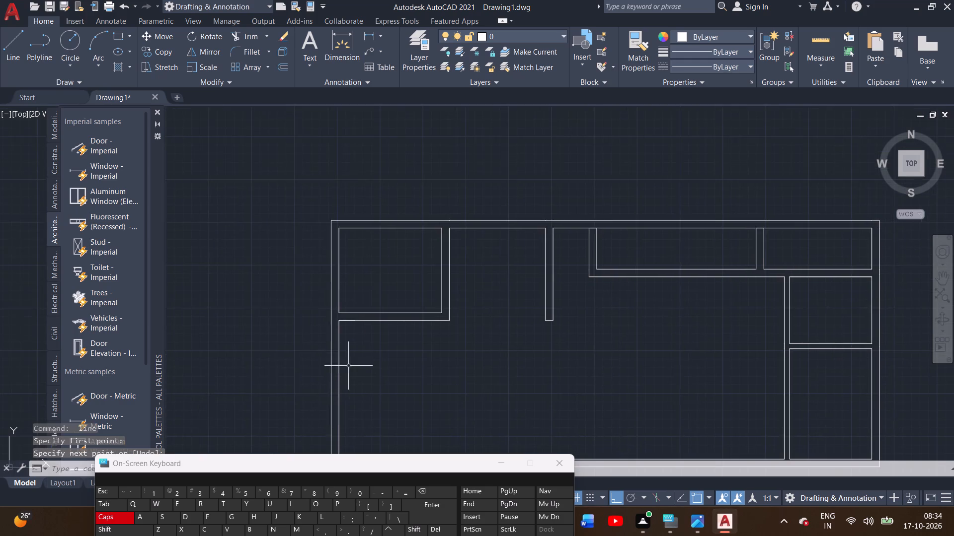
{"action": "scroll", "coordinate": [348, 349], "scroll_direction": "up", "scroll_amount": 2}
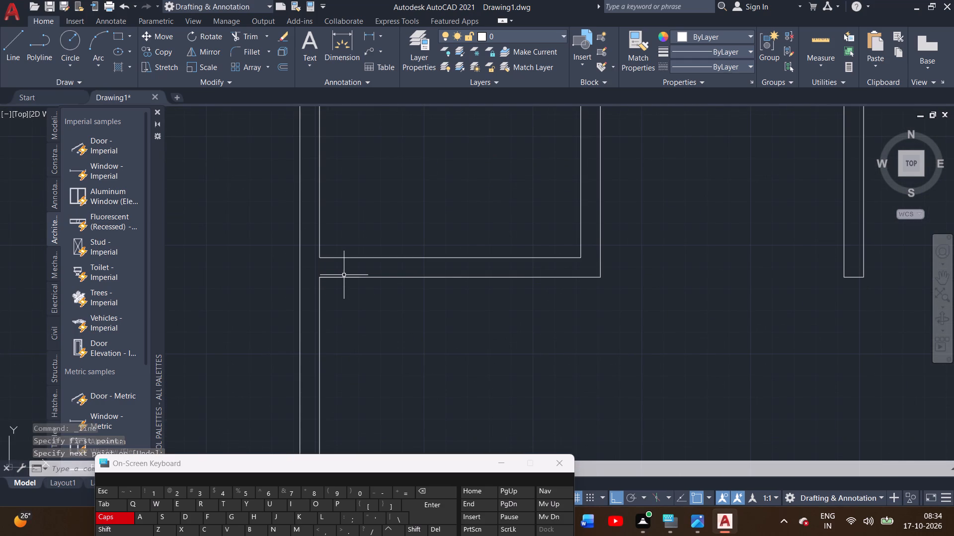
{"action": "left_click", "coordinate": [345, 278]}
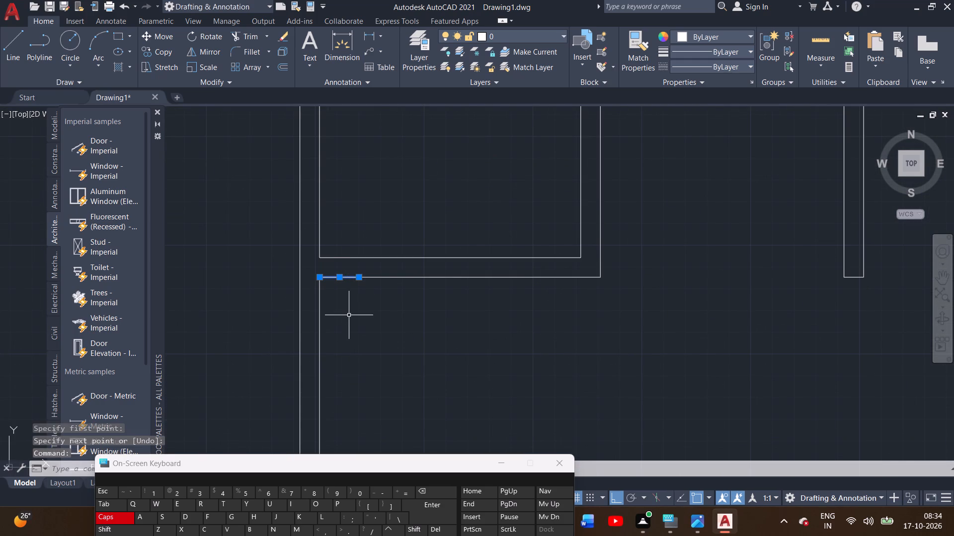
{"action": "key", "text": "Delete"}
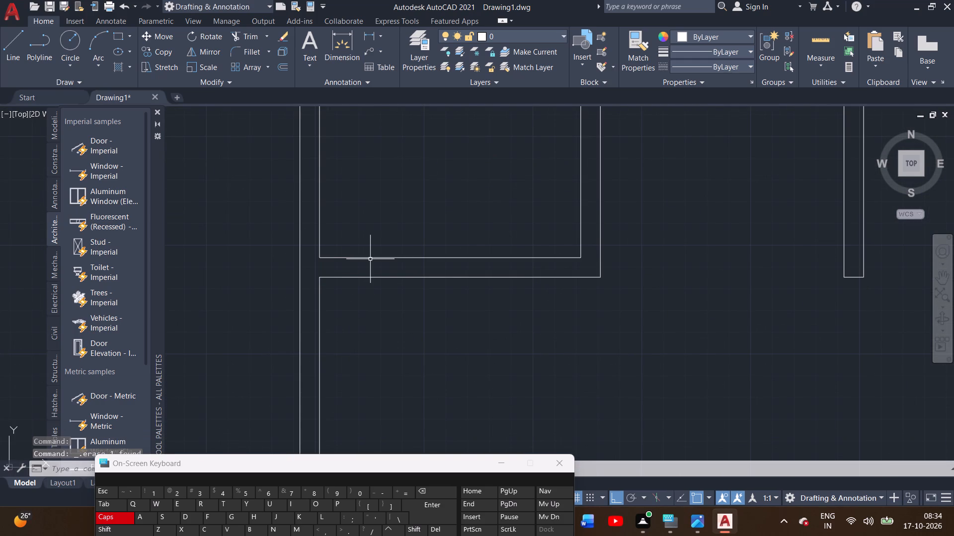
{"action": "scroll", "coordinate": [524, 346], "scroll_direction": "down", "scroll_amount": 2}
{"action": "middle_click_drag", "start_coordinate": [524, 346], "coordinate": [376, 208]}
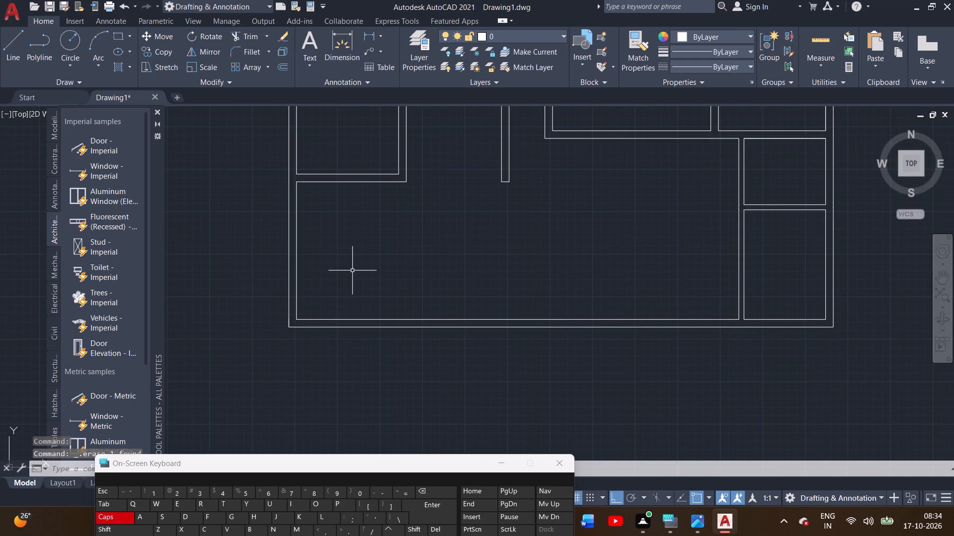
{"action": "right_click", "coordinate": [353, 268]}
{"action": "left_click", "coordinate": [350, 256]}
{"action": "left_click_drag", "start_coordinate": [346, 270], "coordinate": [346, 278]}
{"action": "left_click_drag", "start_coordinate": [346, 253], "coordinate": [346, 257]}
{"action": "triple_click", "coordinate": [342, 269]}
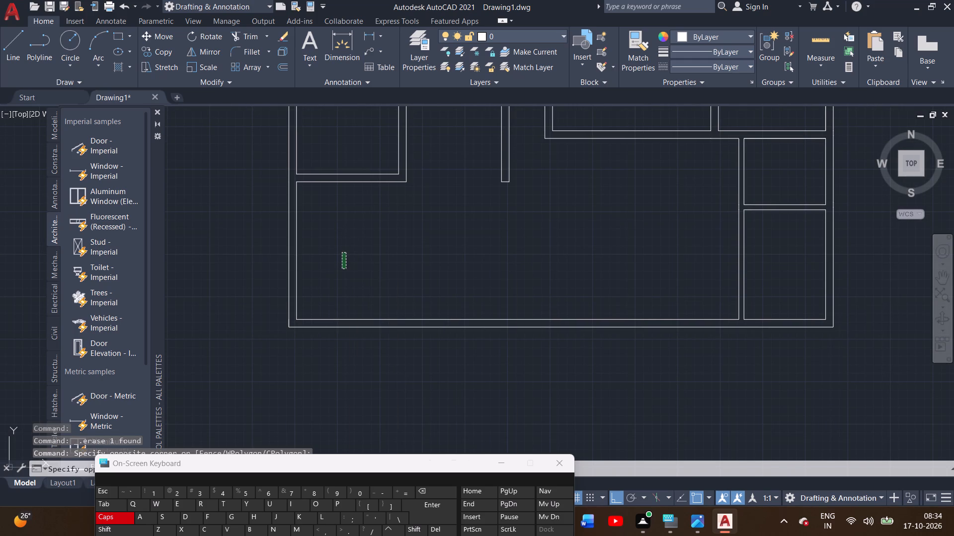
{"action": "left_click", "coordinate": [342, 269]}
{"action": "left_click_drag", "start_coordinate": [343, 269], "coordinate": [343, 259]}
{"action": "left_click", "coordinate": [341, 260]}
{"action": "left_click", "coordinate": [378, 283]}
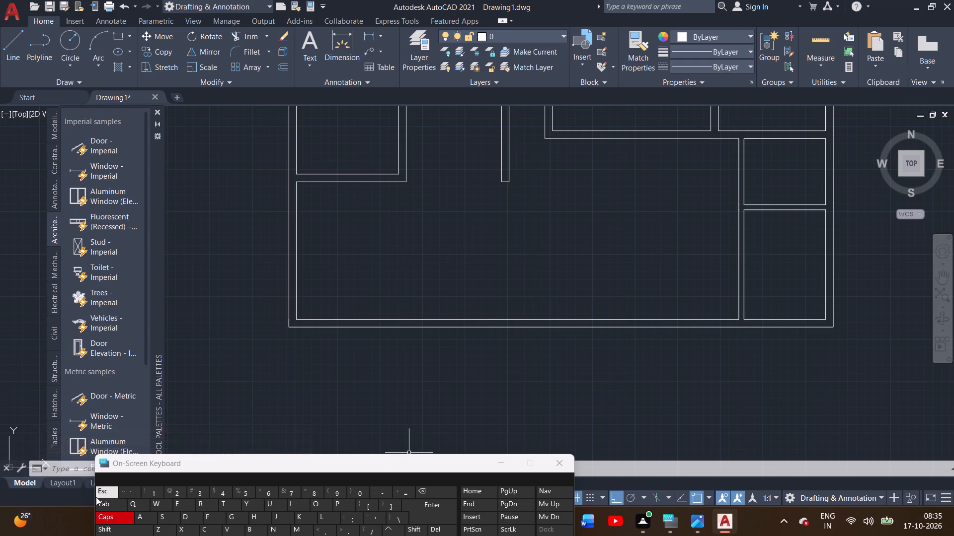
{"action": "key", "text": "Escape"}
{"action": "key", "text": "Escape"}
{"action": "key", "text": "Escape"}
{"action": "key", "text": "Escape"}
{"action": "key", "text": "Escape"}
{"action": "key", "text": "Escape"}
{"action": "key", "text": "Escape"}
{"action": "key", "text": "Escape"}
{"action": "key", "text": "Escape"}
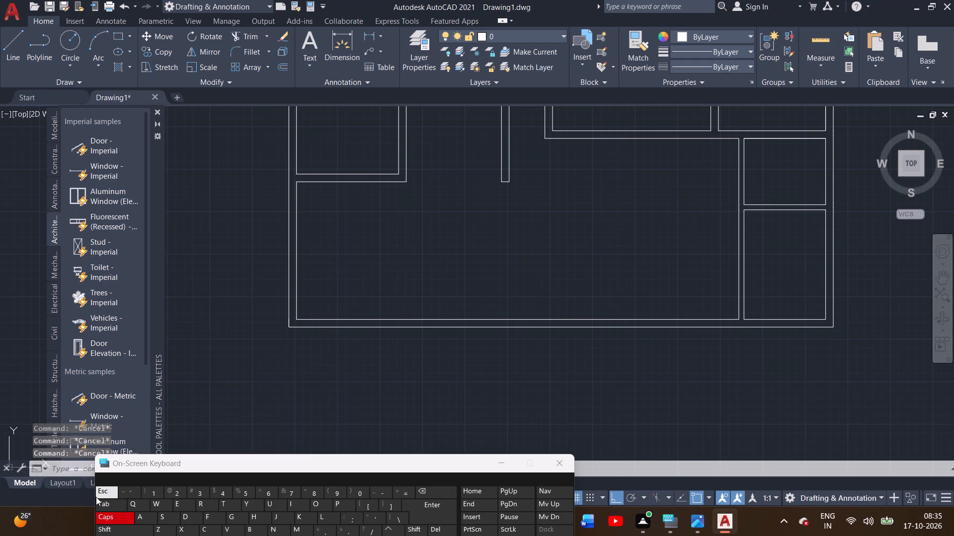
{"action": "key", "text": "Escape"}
Draw a line from the west end of the northwest room's south wall, 3'6" south, continuing east to align with the east wall's inner face.
{"action": "left_click", "coordinate": [14, 58]}
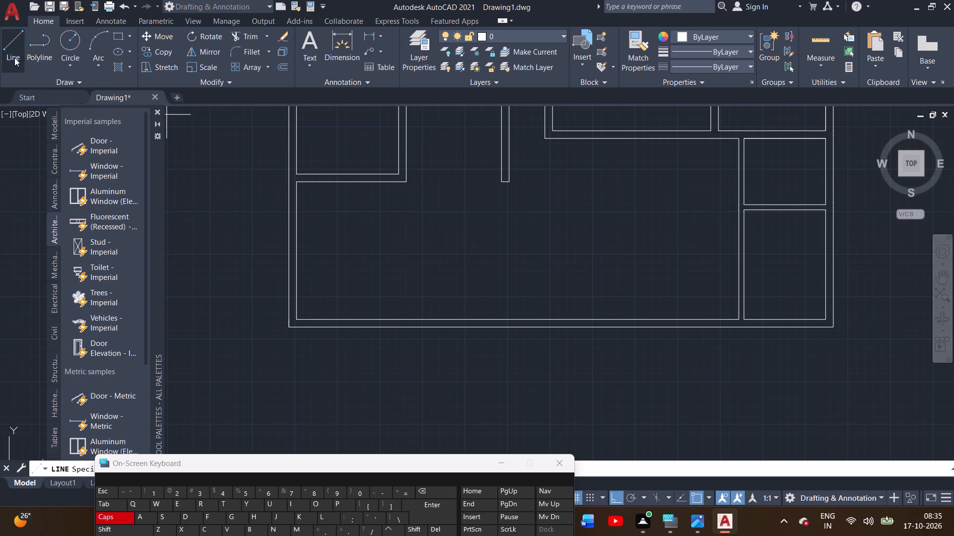
{"action": "left_click", "coordinate": [296, 185]}
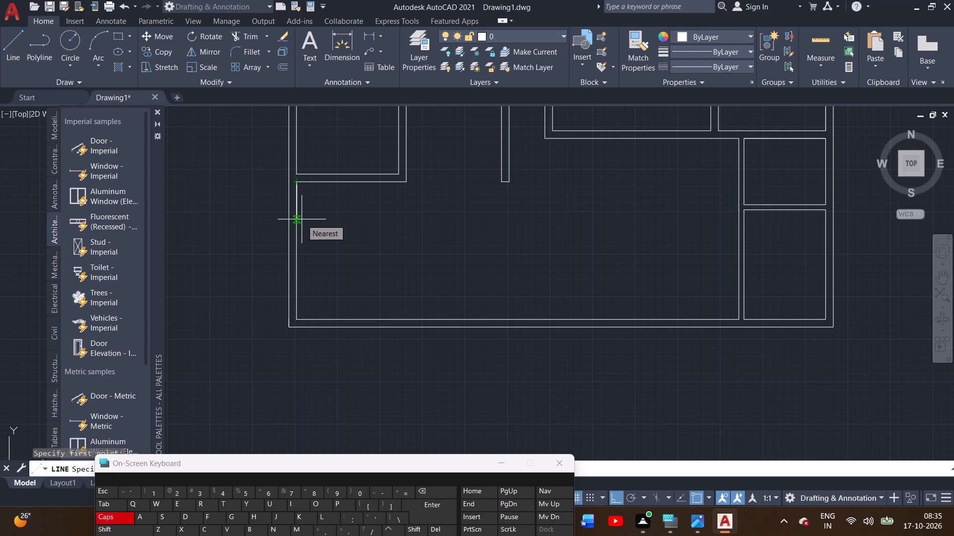
{"action": "key", "text": "3"}
{"action": "key", "text": "semicolon"}
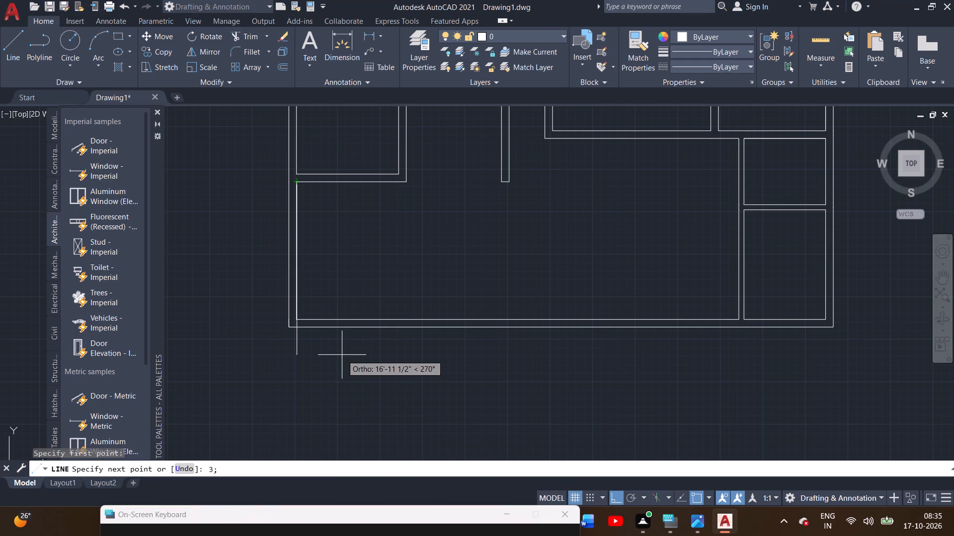
{"action": "key", "text": "Return"}
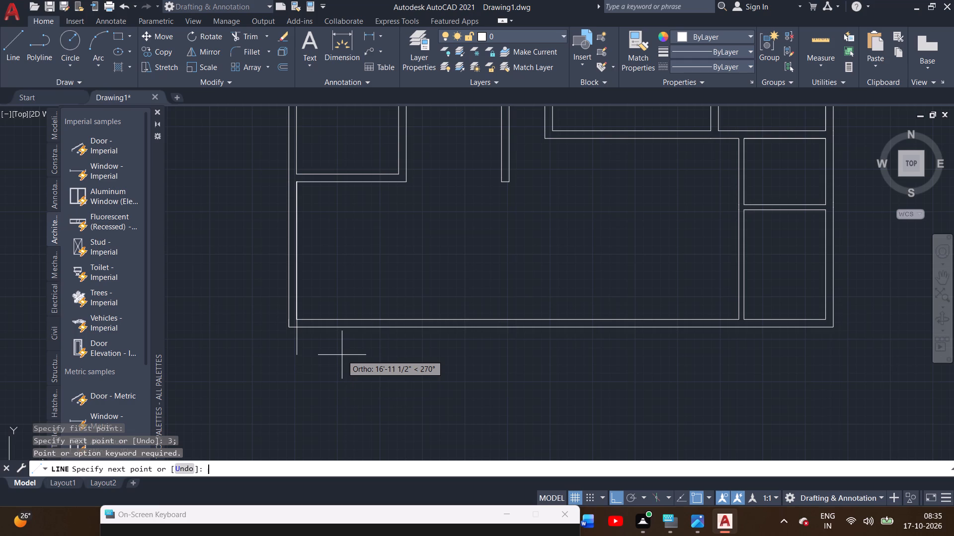
{"action": "key", "text": "3"}
{"action": "key", "text": "apostrophe"}
{"action": "key", "text": "6"}
{"action": "key", "text": "shift+quotedbl"}
{"action": "key", "text": "Return"}
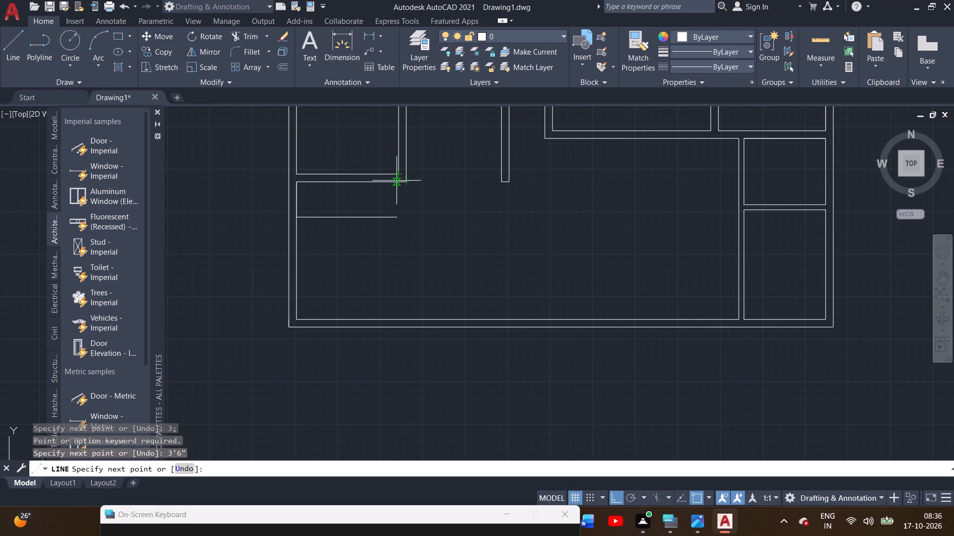
{"action": "left_click", "coordinate": [398, 216]}
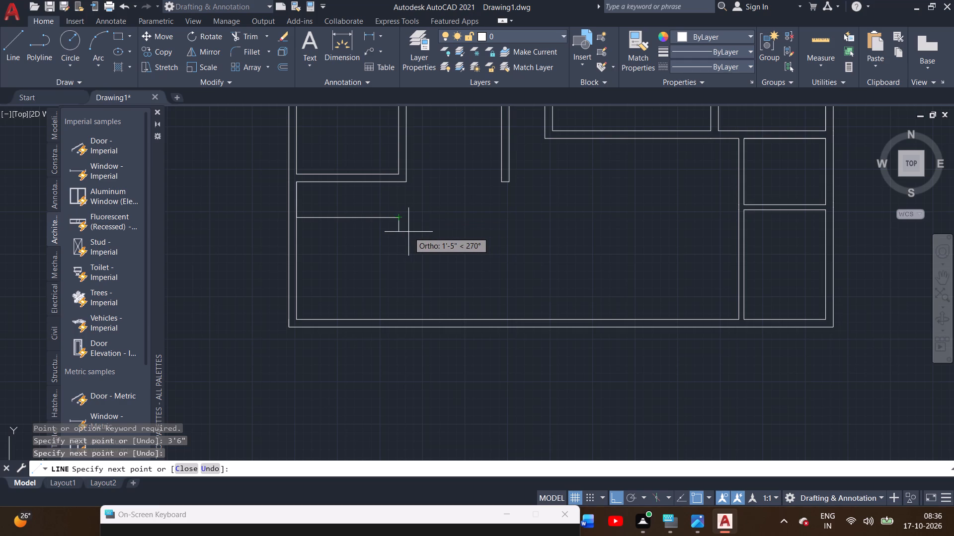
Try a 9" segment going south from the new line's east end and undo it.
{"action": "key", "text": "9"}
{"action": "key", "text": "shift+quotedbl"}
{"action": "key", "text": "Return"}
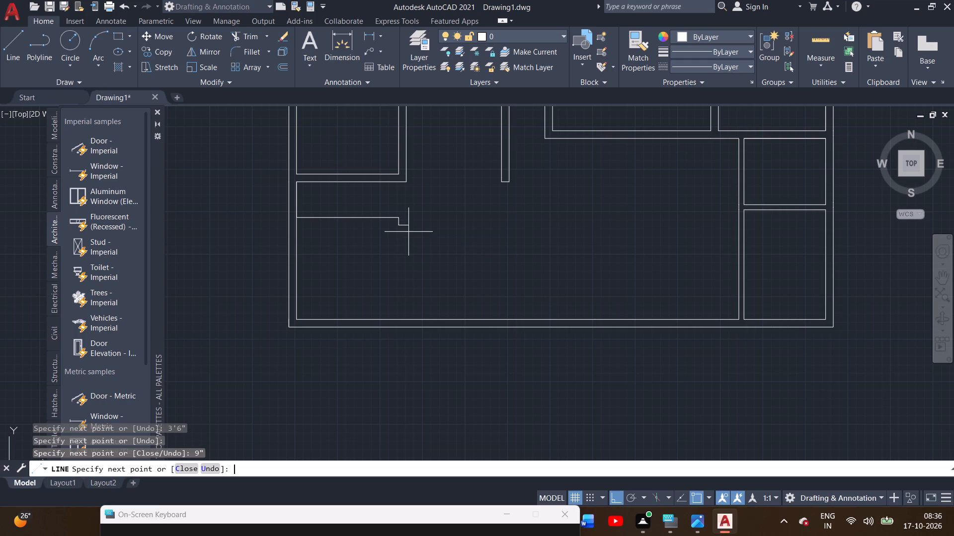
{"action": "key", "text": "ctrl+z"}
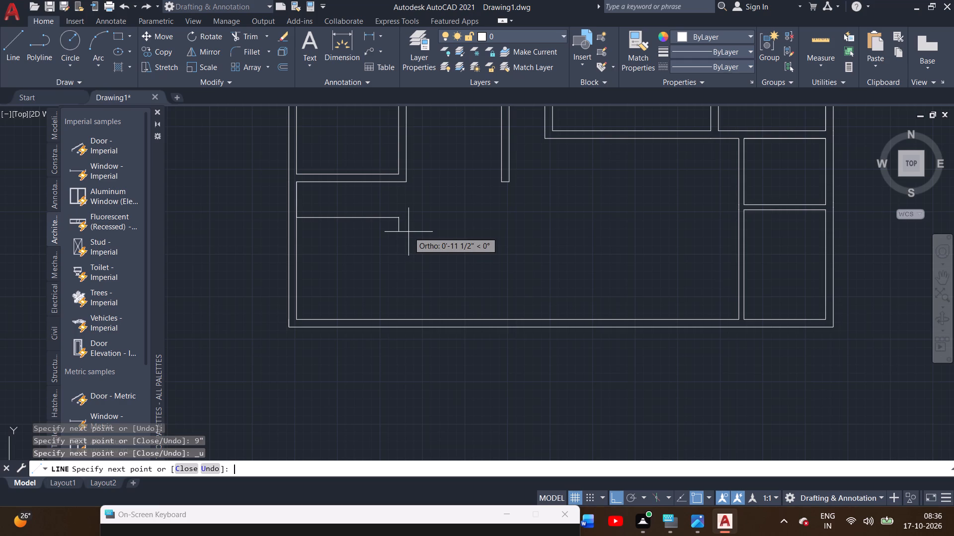
Continue the line 9" east and up to the northwest room's outer southeast corner, closing off the space below it.
{"action": "scroll", "coordinate": [437, 233], "scroll_direction": "up", "scroll_amount": 1}
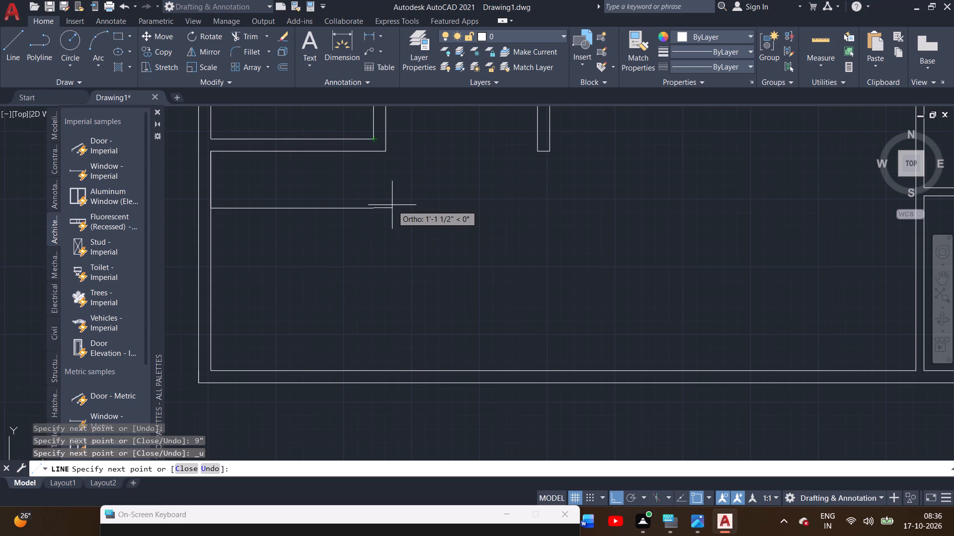
{"action": "key", "text": "9"}
{"action": "key", "text": "ctrl+apostrophe"}
{"action": "key", "text": "shift+colon"}
{"action": "key", "text": "BackSpace"}
{"action": "key", "text": "shift+quotedbl"}
{"action": "key", "text": "Return"}
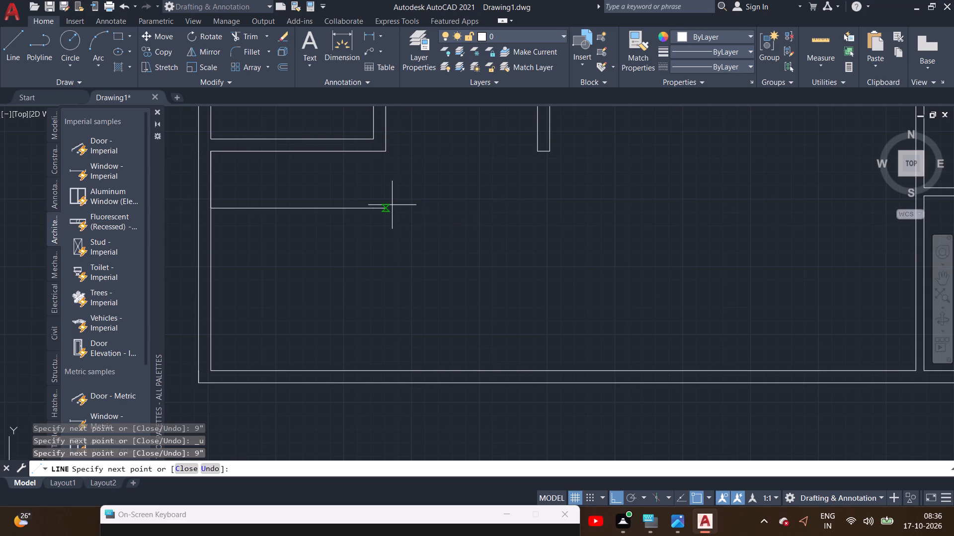
{"action": "scroll", "coordinate": [376, 150], "scroll_direction": "up", "scroll_amount": 2}
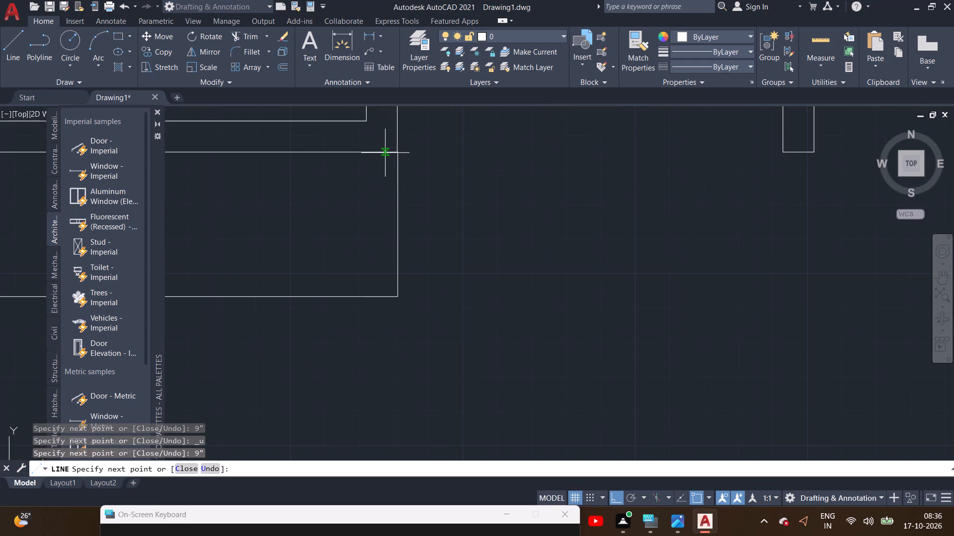
{"action": "left_click", "coordinate": [398, 151]}
{"action": "right_click", "coordinate": [398, 151]}
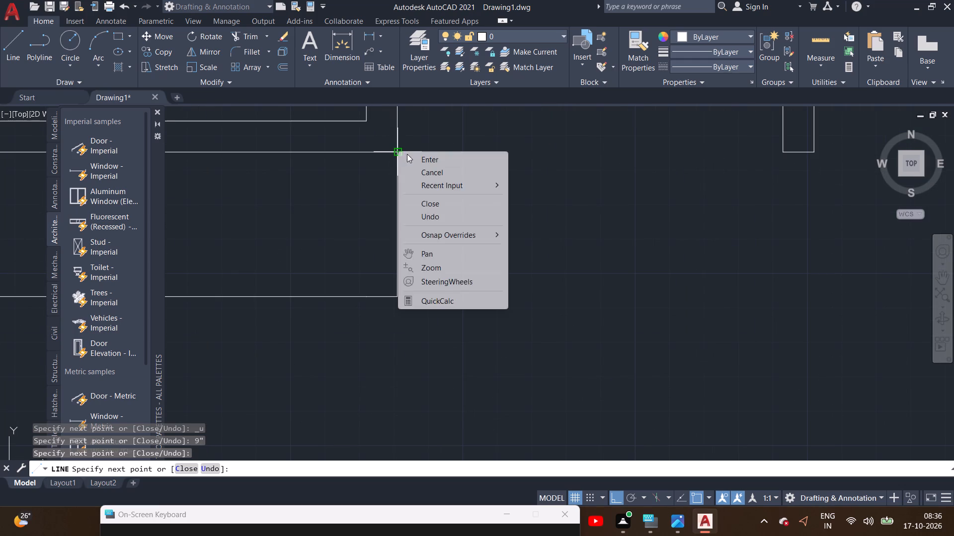
{"action": "left_click", "coordinate": [415, 158]}
Draw a line from the northwest room's inner southeast corner south to the new horizontal line as the east wall's inner face.
{"action": "scroll", "coordinate": [395, 236], "scroll_direction": "down", "scroll_amount": 2}
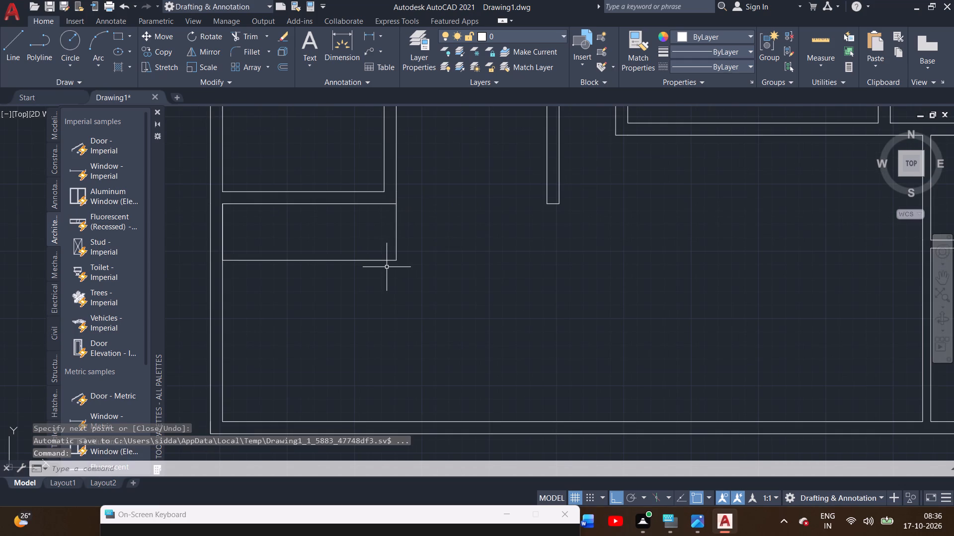
{"action": "left_click", "coordinate": [6, 44]}
{"action": "left_click", "coordinate": [383, 195]}
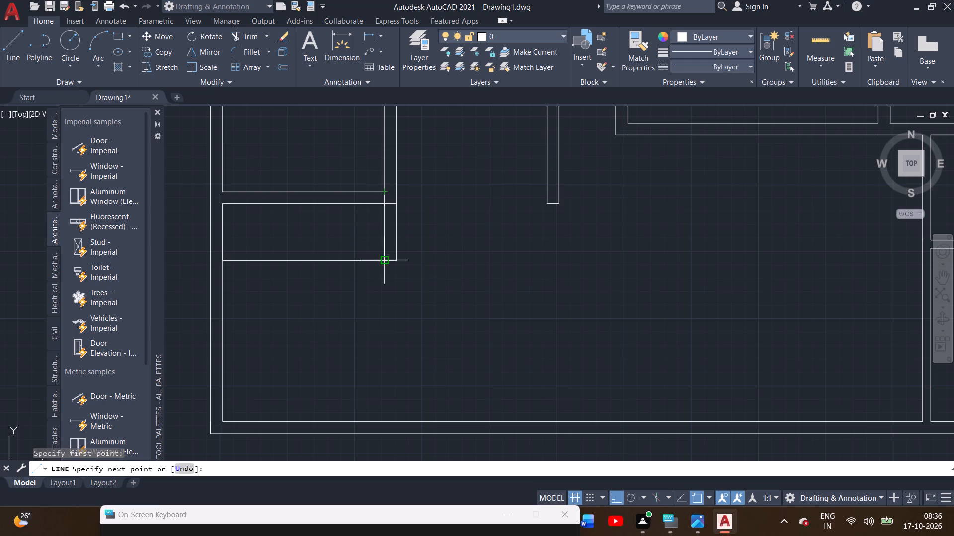
{"action": "scroll", "coordinate": [379, 263], "scroll_direction": "up", "scroll_amount": 3}
{"action": "left_click", "coordinate": [391, 250]}
{"action": "right_click", "coordinate": [391, 250]}
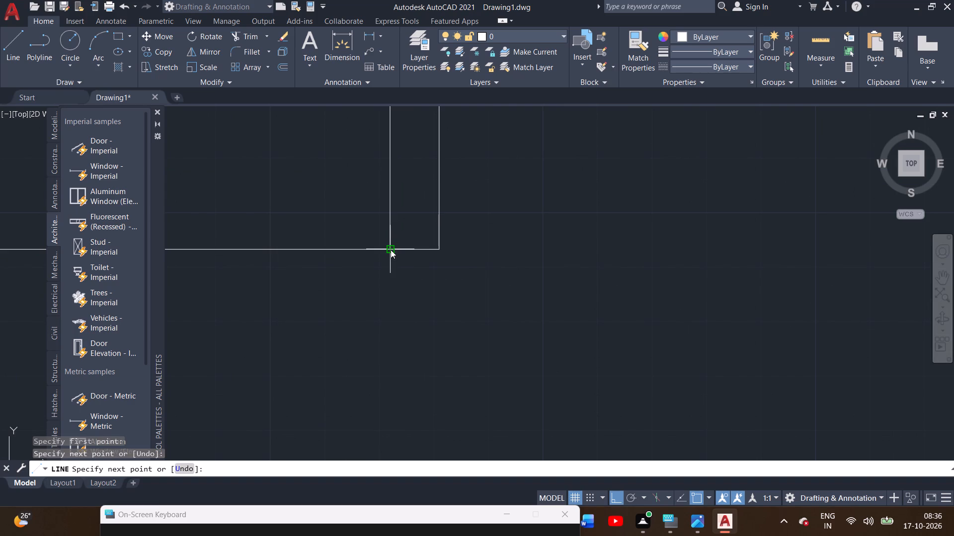
{"action": "left_click", "coordinate": [427, 258]}
Draw the new small room's outer south wall face from its southeast corner, 6" south and west to the west wall's inner face.
{"action": "scroll", "coordinate": [414, 364], "scroll_direction": "down", "scroll_amount": 2}
{"action": "middle_click_drag", "start_coordinate": [414, 364], "coordinate": [459, 348]}
{"action": "left_click", "coordinate": [10, 47]}
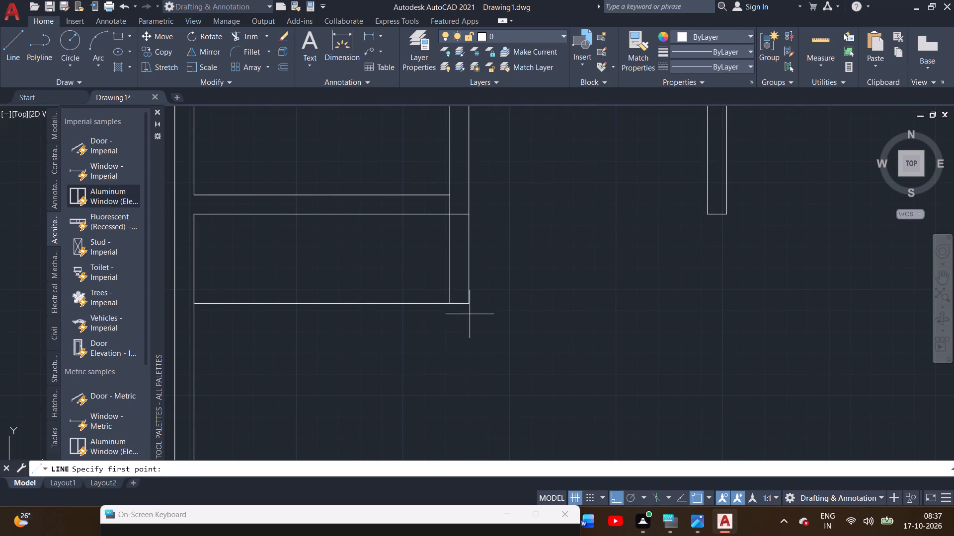
{"action": "left_click", "coordinate": [469, 307]}
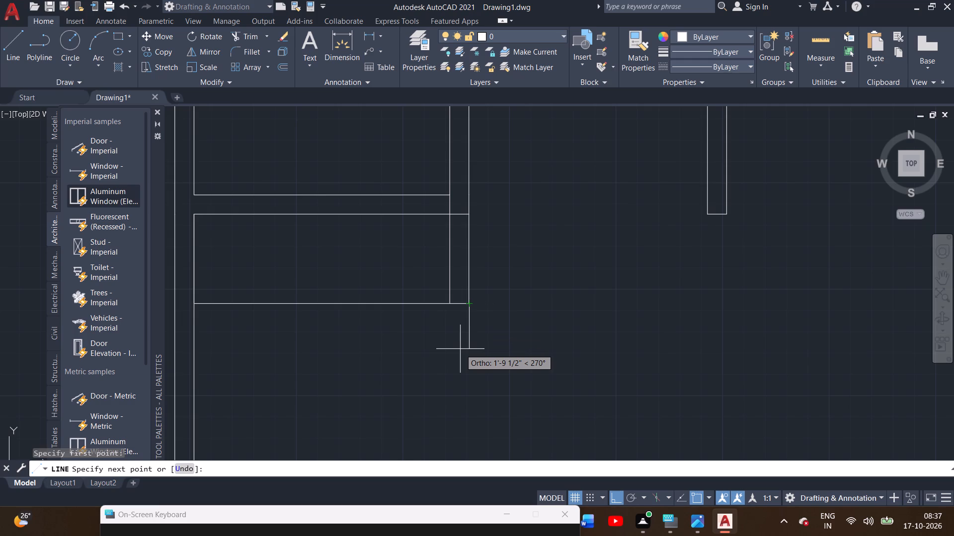
{"action": "key", "text": "6"}
{"action": "key", "text": "shift+quotedbl"}
{"action": "key", "text": "Return"}
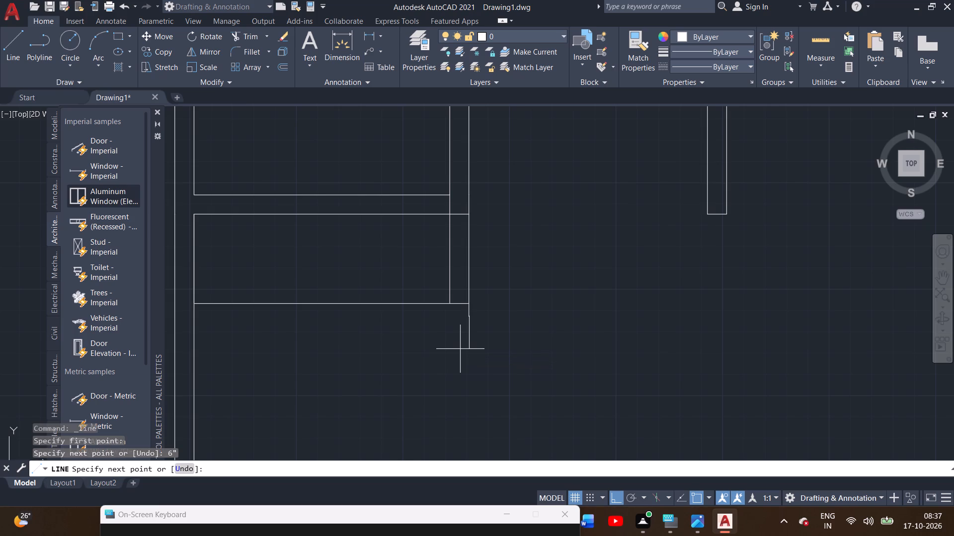
{"action": "scroll", "coordinate": [188, 323], "scroll_direction": "up", "scroll_amount": 3}
{"action": "left_click", "coordinate": [192, 310]}
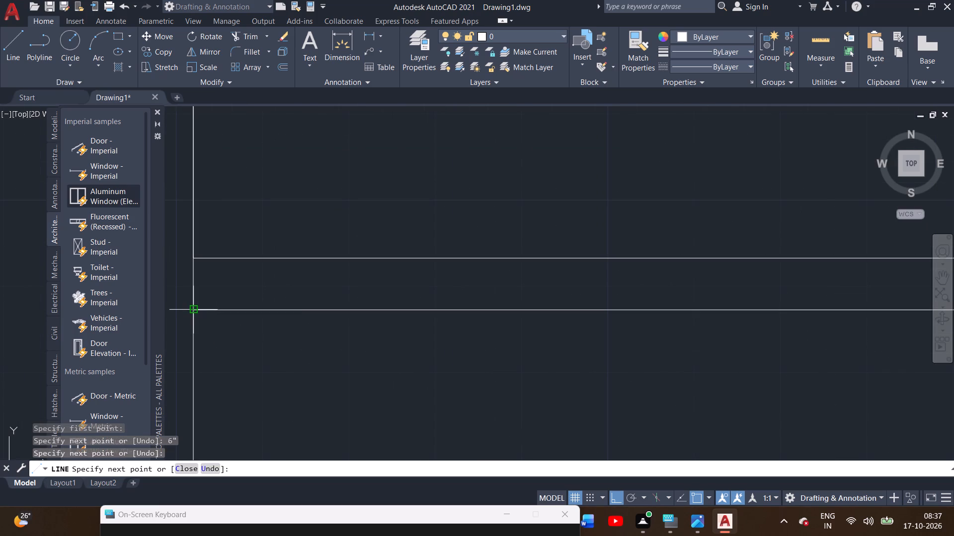
{"action": "right_click", "coordinate": [192, 310]}
{"action": "left_click", "coordinate": [208, 316]}
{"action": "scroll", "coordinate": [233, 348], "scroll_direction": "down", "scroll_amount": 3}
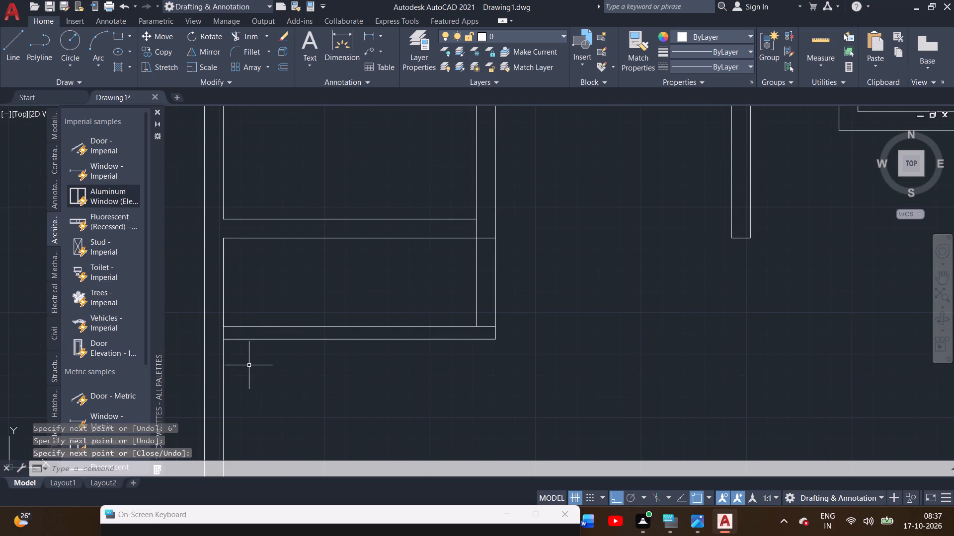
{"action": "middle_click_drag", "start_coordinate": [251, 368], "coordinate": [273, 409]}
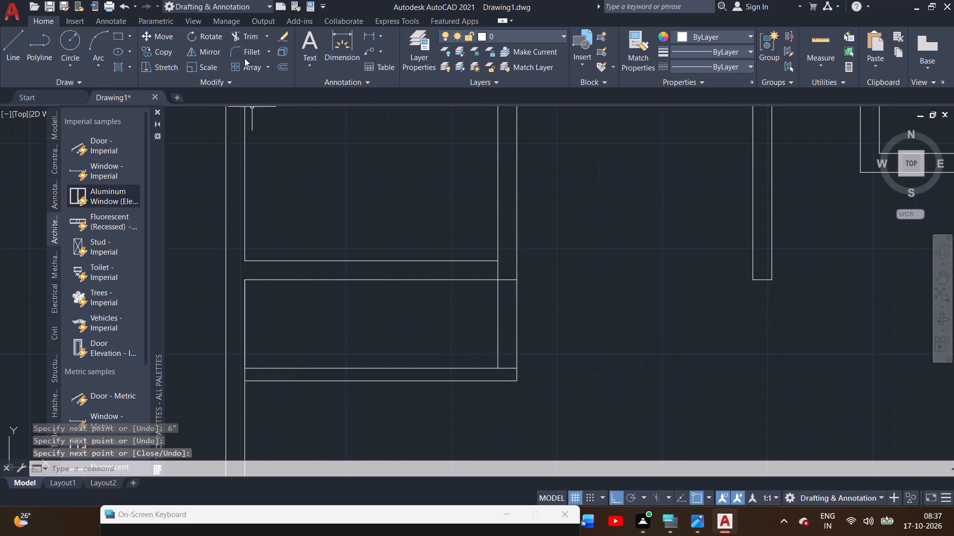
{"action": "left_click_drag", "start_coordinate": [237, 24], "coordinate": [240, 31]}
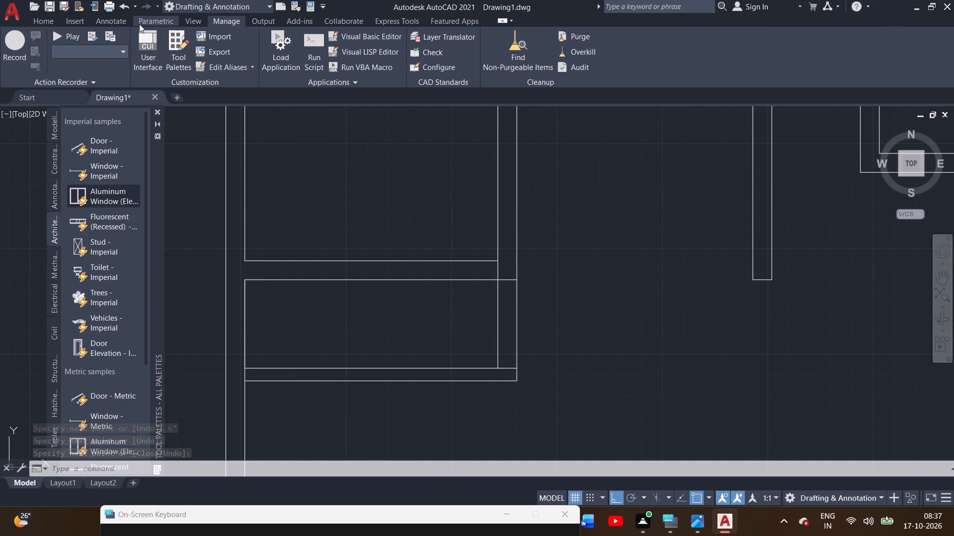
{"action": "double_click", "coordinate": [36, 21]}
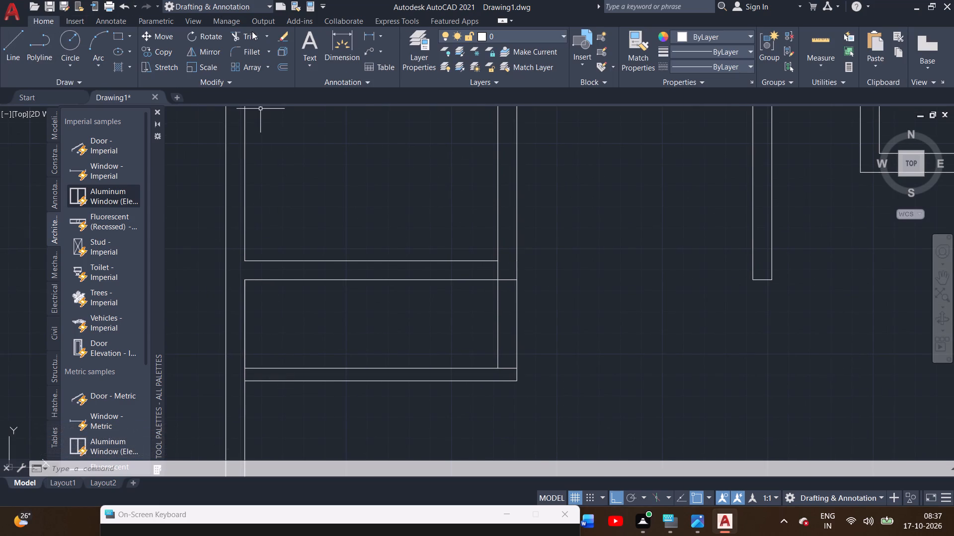
Trim the south wall's inner-face line where it crosses the east wall at the small room's southeast corner.
{"action": "left_click", "coordinate": [251, 33]}
{"action": "scroll", "coordinate": [477, 380], "scroll_direction": "up", "scroll_amount": 2}
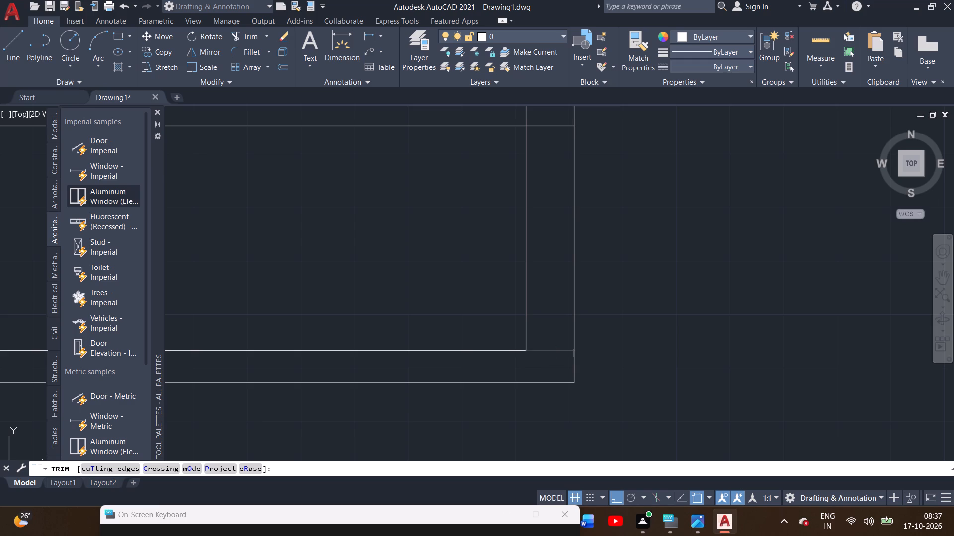
{"action": "double_click", "coordinate": [552, 351]}
{"action": "scroll", "coordinate": [546, 337], "scroll_direction": "down", "scroll_amount": 1}
{"action": "middle_click_drag", "start_coordinate": [546, 337], "coordinate": [564, 402]}
{"action": "middle_click_drag", "start_coordinate": [571, 293], "coordinate": [572, 294]}
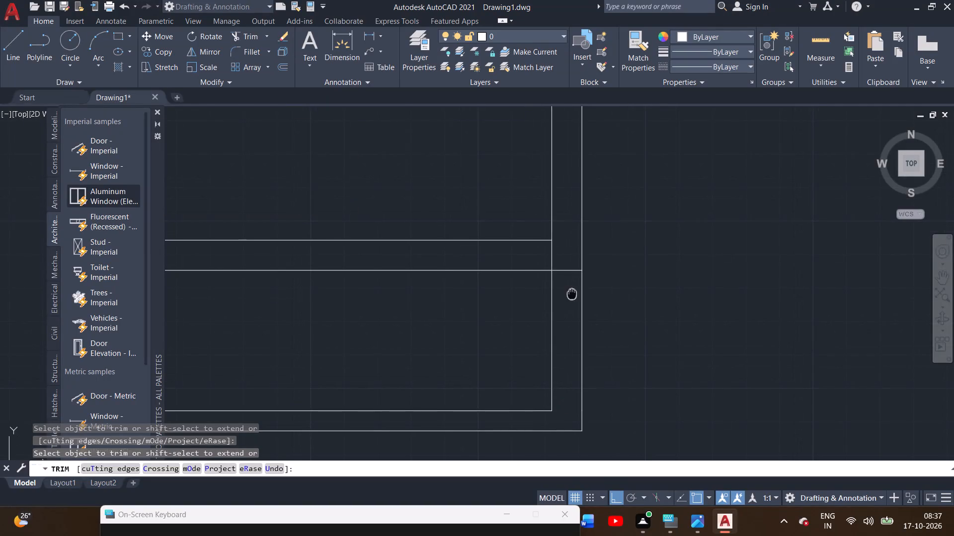
{"action": "middle_click_drag", "start_coordinate": [572, 294], "coordinate": [603, 396]}
{"action": "scroll", "coordinate": [594, 329], "scroll_direction": "down", "scroll_amount": 1}
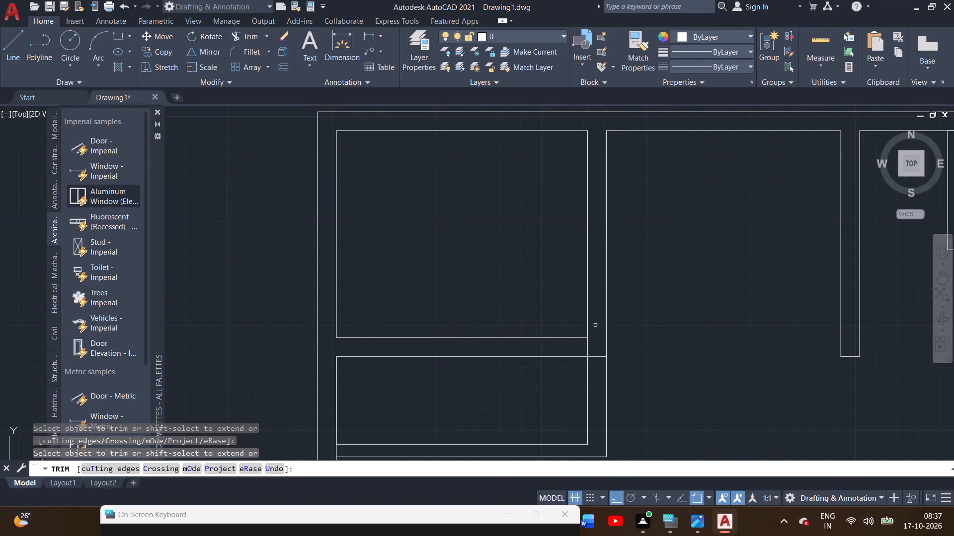
{"action": "right_click", "coordinate": [685, 268]}
{"action": "left_click", "coordinate": [703, 273]}
{"action": "middle_click_drag", "start_coordinate": [672, 368], "coordinate": [621, 300]}
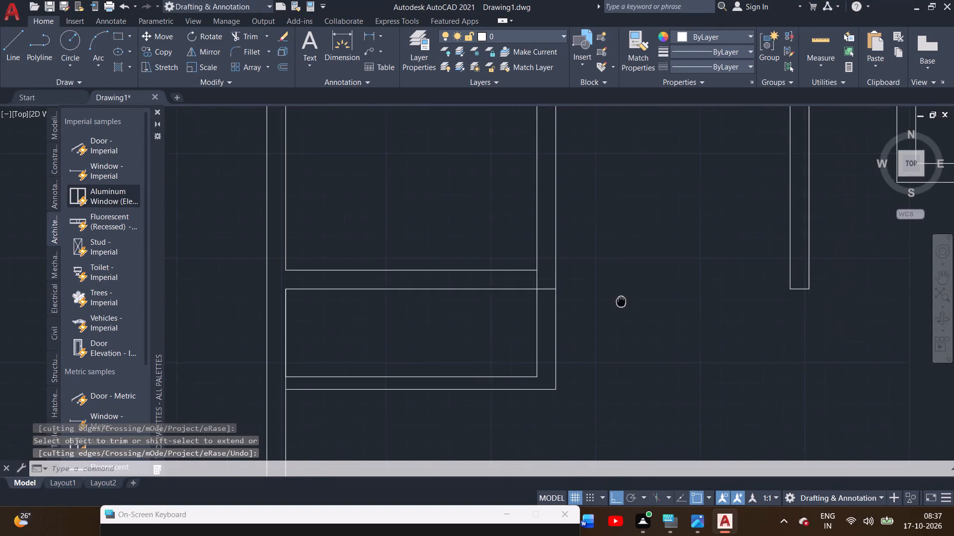
{"action": "middle_click_drag", "start_coordinate": [621, 300], "coordinate": [620, 295]}
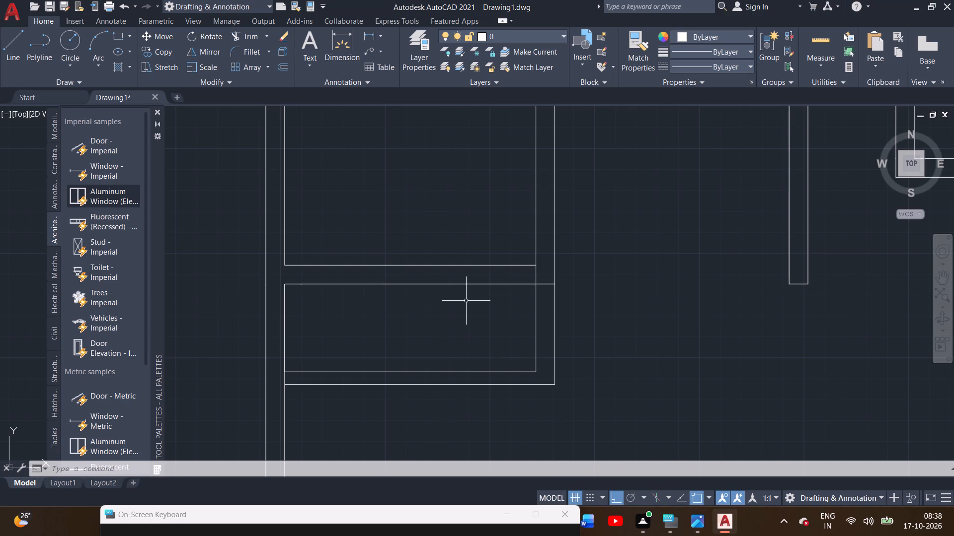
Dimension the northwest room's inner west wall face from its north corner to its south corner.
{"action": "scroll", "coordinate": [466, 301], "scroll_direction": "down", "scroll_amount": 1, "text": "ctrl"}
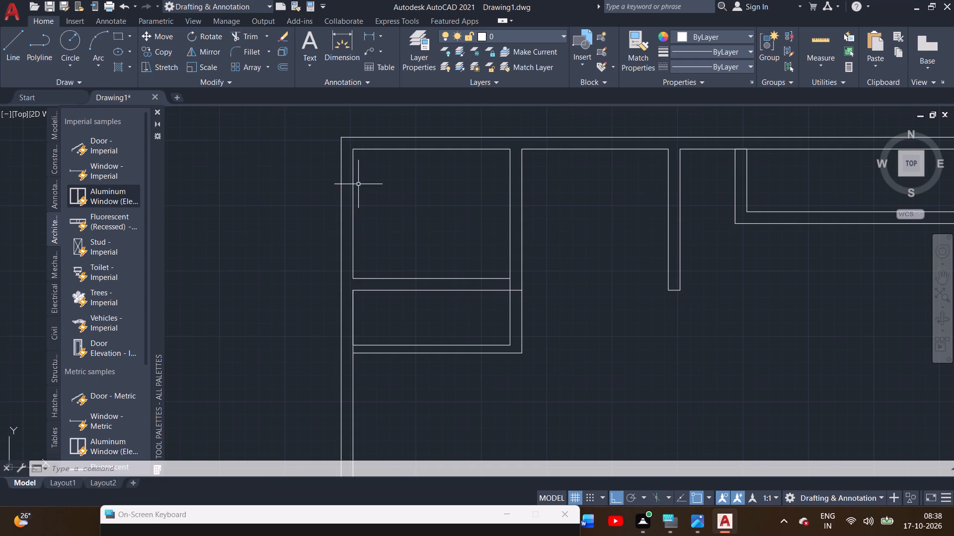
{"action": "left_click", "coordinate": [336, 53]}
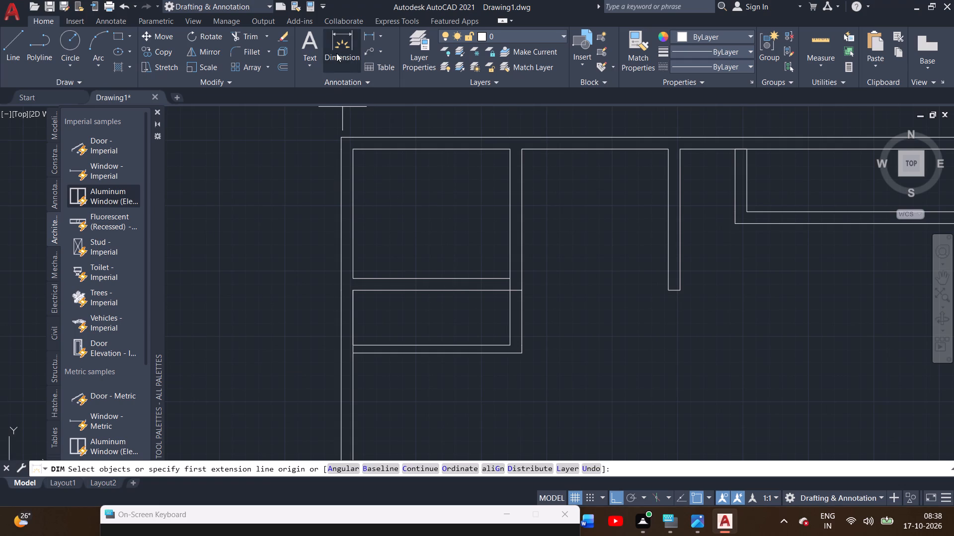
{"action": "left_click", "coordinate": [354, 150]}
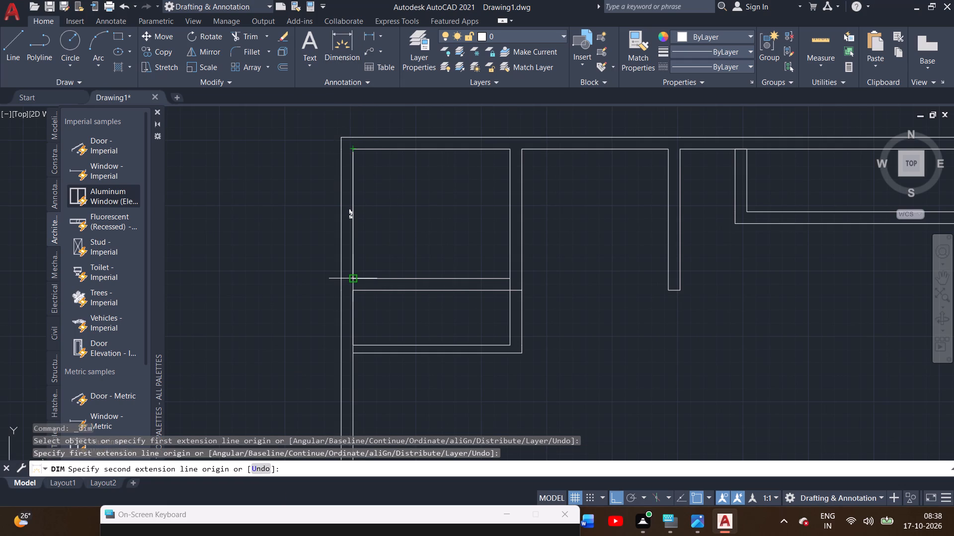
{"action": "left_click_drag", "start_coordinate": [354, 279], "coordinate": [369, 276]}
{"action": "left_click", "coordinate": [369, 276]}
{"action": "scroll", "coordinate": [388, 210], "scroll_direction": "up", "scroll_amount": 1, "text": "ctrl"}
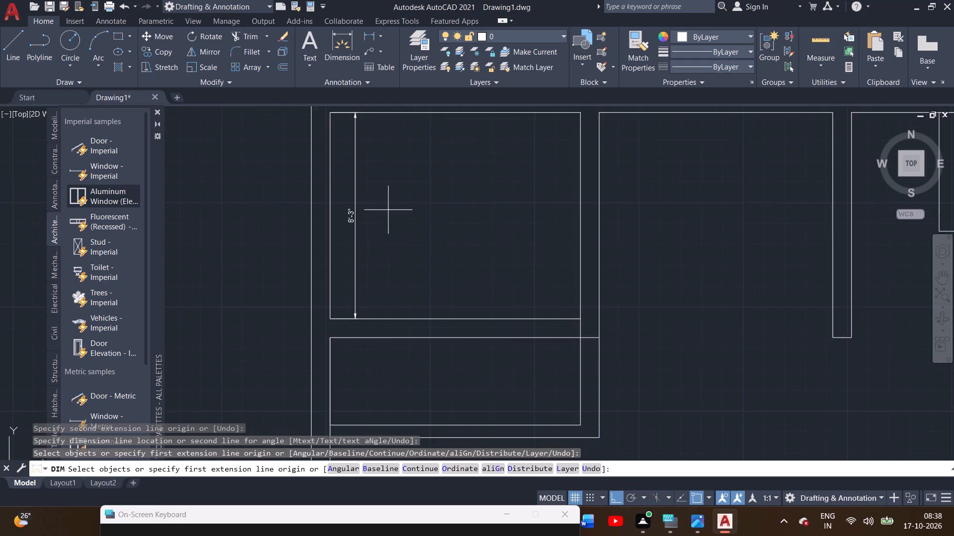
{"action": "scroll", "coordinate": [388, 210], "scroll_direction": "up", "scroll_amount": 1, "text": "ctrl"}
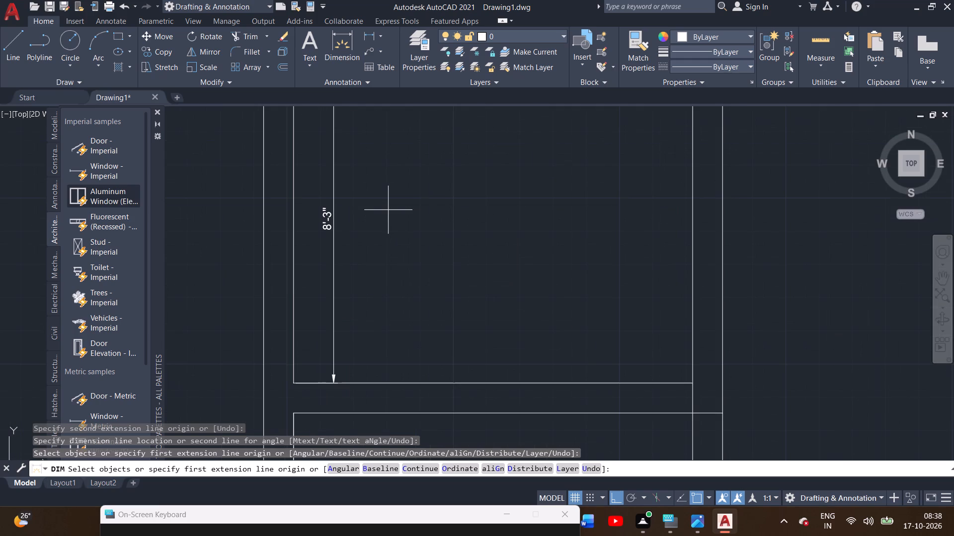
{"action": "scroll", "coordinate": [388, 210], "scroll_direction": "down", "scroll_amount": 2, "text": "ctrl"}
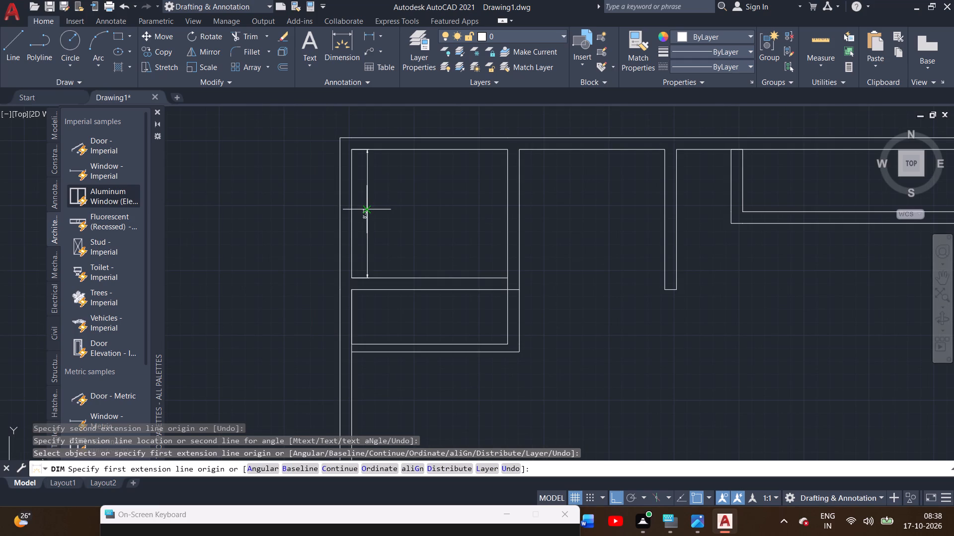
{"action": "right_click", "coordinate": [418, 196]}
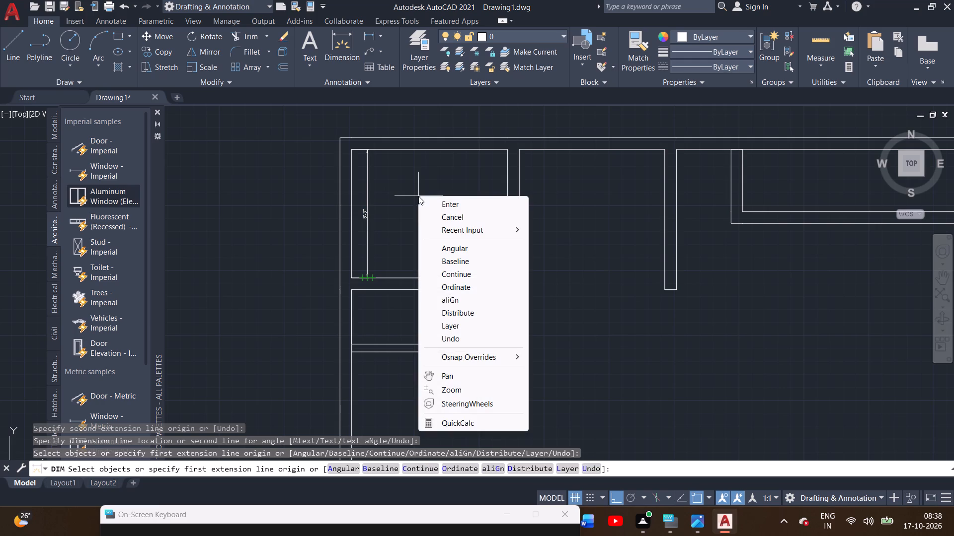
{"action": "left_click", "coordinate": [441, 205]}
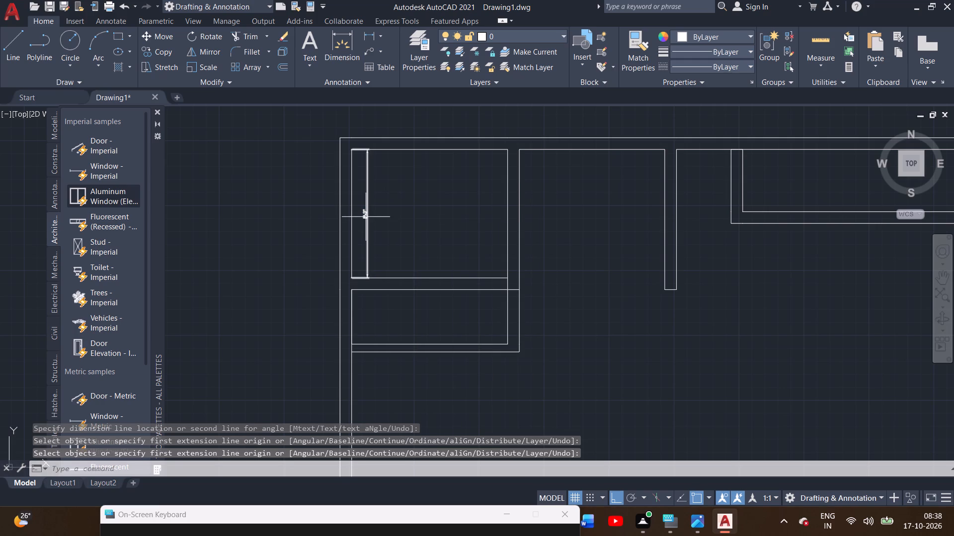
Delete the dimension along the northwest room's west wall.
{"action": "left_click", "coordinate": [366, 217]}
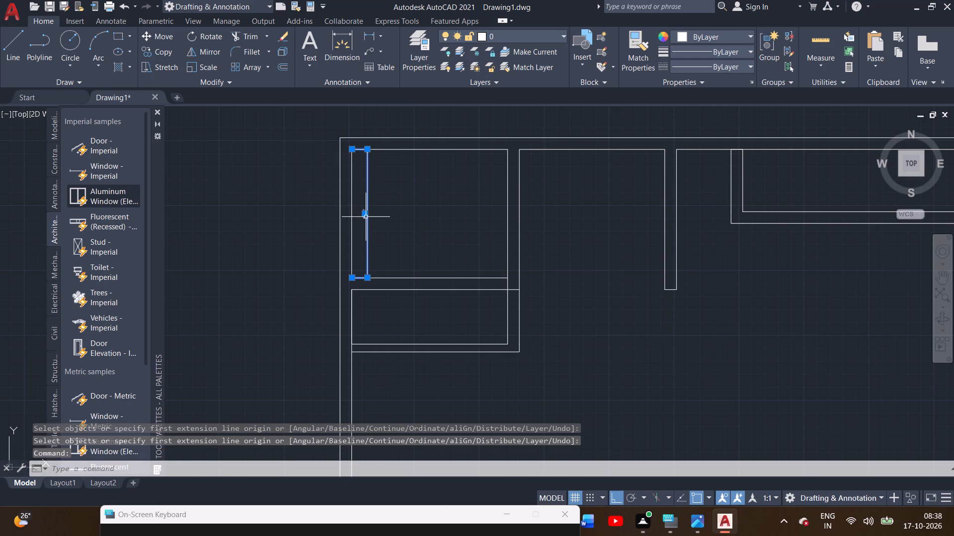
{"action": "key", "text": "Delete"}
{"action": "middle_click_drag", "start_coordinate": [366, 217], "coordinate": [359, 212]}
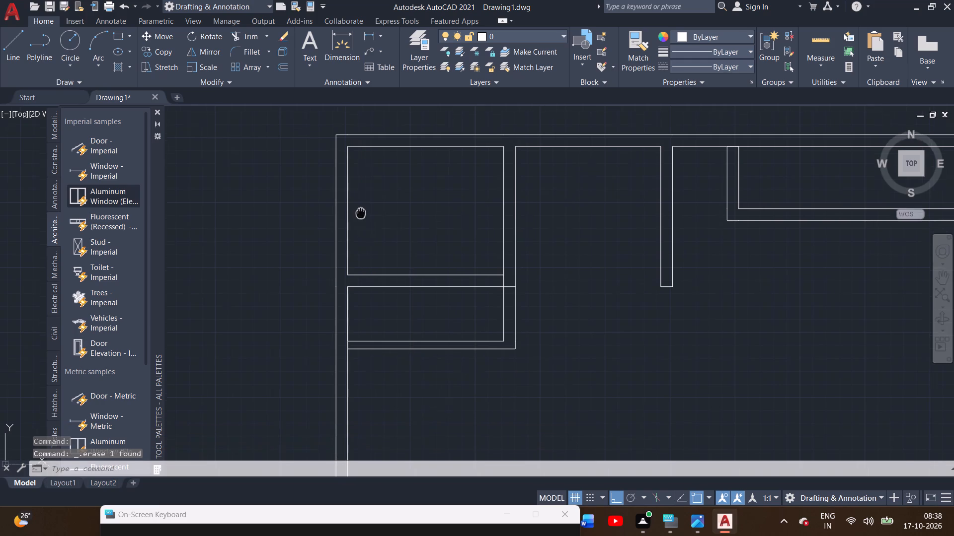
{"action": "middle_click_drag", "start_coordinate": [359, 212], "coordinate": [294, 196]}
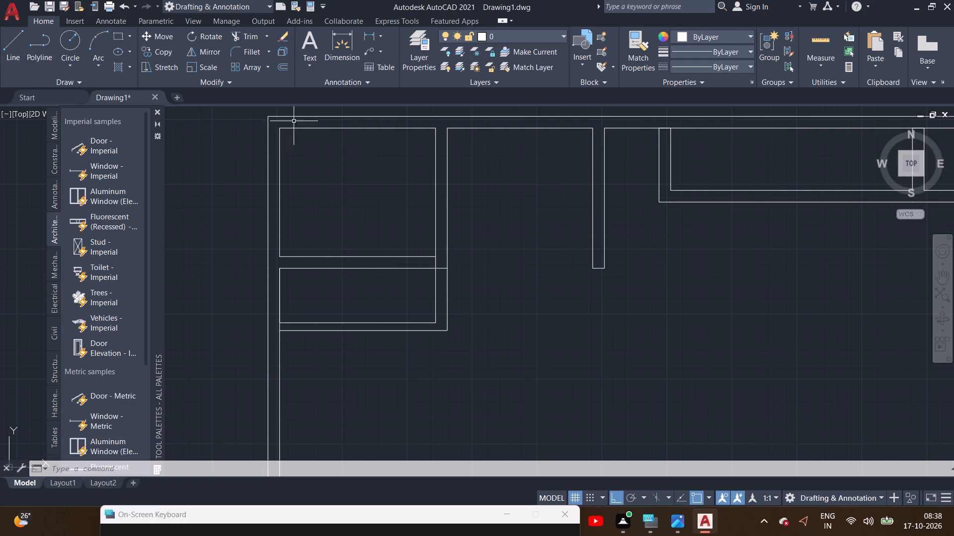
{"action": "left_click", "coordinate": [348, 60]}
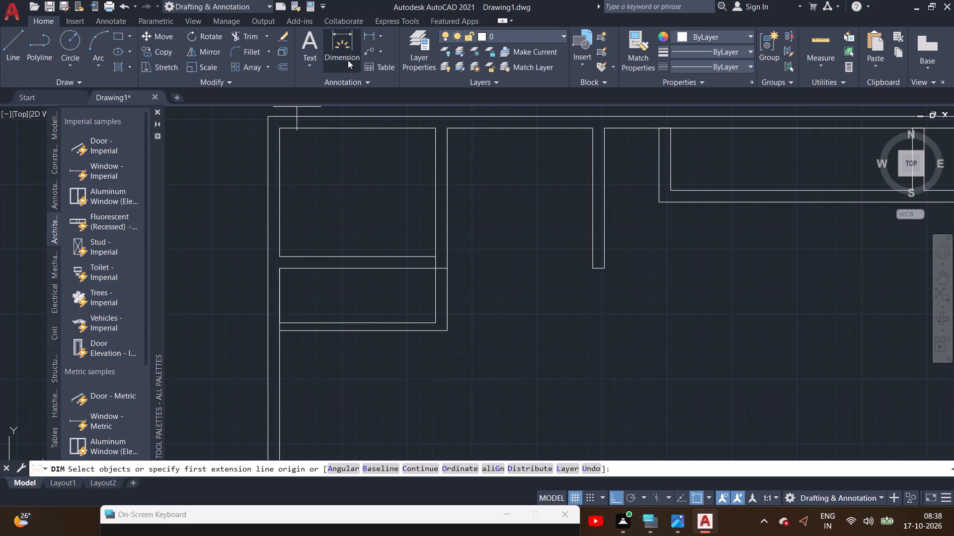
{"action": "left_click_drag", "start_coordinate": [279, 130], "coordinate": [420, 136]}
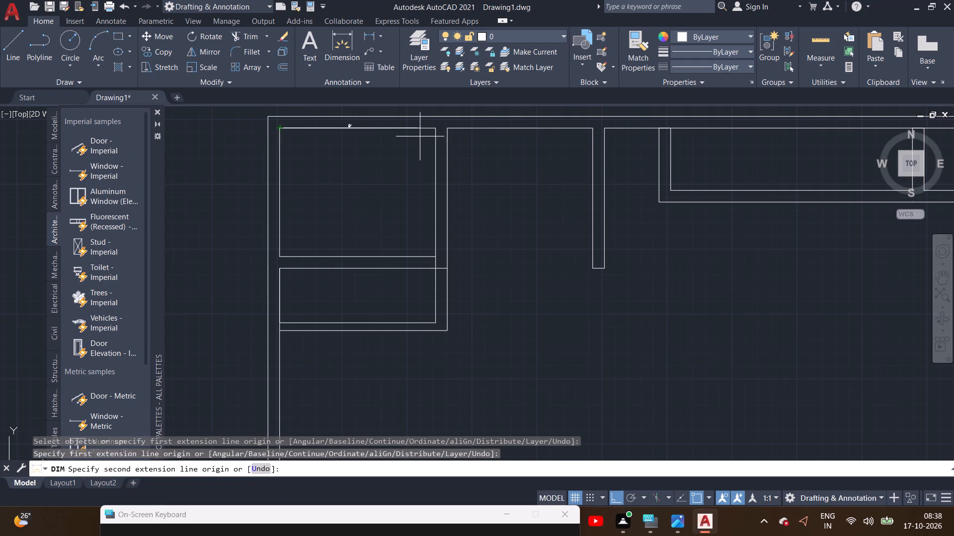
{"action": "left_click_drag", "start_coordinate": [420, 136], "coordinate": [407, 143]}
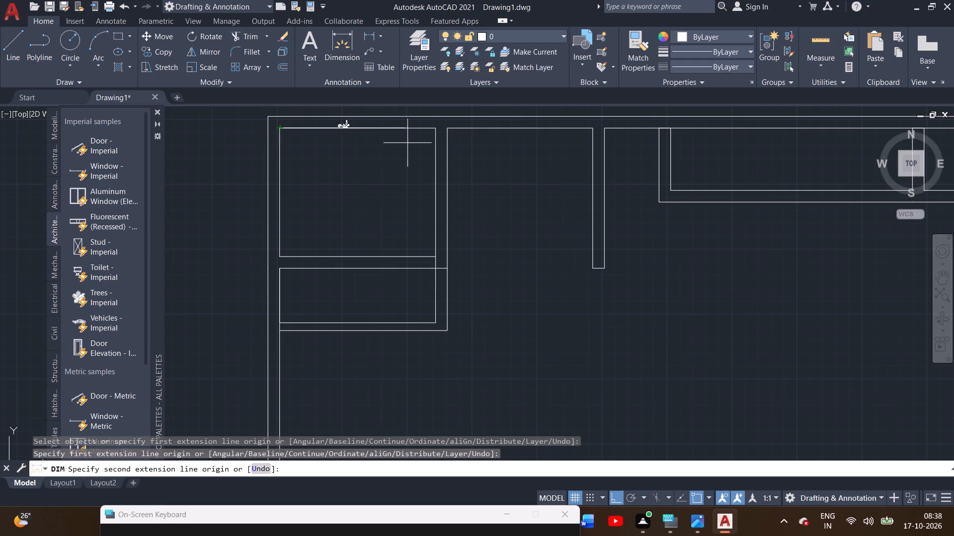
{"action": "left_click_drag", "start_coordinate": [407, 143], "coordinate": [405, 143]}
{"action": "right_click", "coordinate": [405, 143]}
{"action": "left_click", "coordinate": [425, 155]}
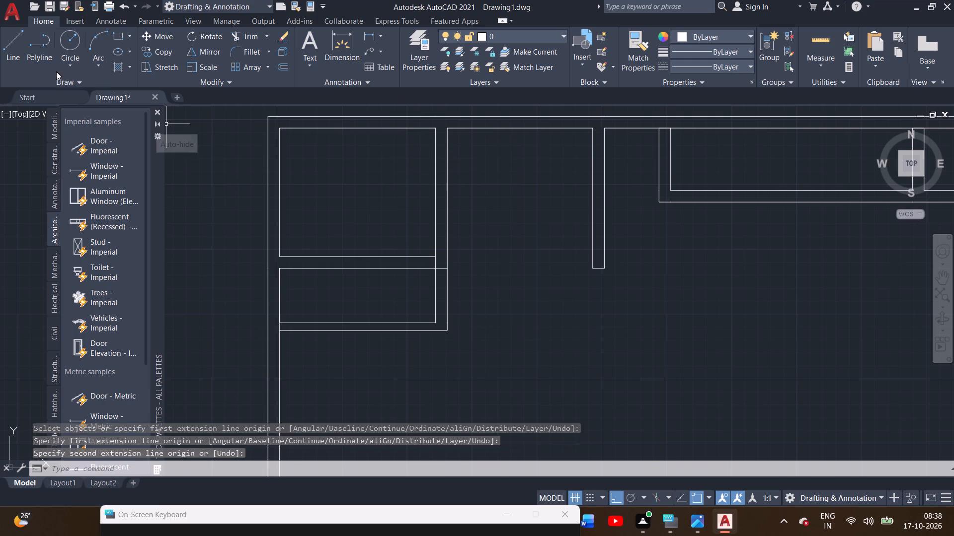
Draw a short vertical line along the west wall's inner face, closing the gap between the two partition lines.
{"action": "left_click_drag", "start_coordinate": [7, 45], "coordinate": [193, 202]}
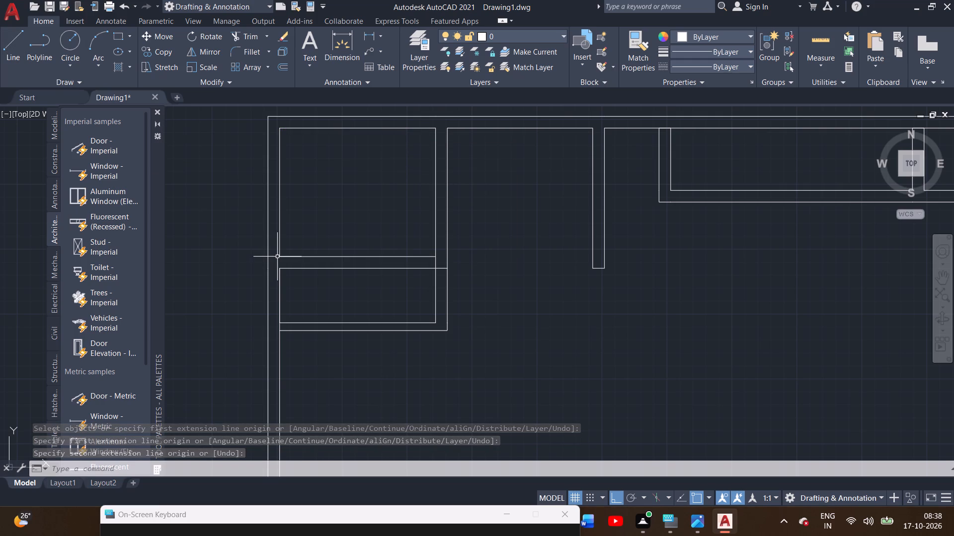
{"action": "left_click", "coordinate": [8, 56]}
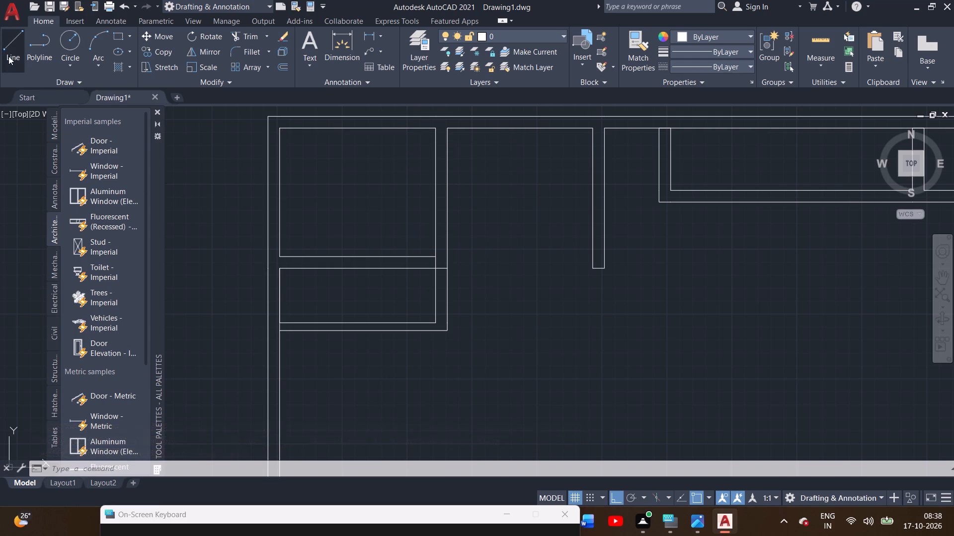
{"action": "left_click_drag", "start_coordinate": [279, 259], "coordinate": [279, 271]}
{"action": "left_click", "coordinate": [279, 271]}
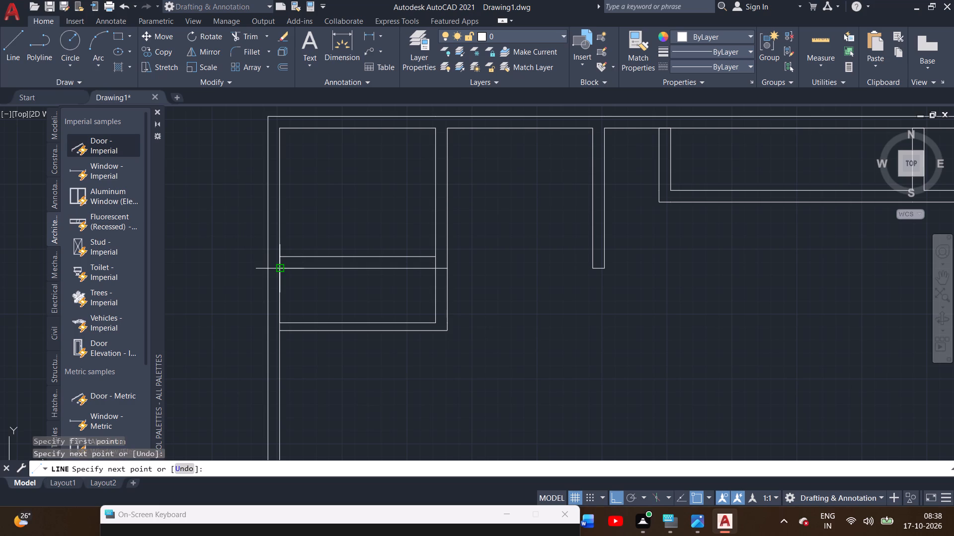
{"action": "right_click", "coordinate": [279, 271]}
{"action": "left_click", "coordinate": [297, 282]}
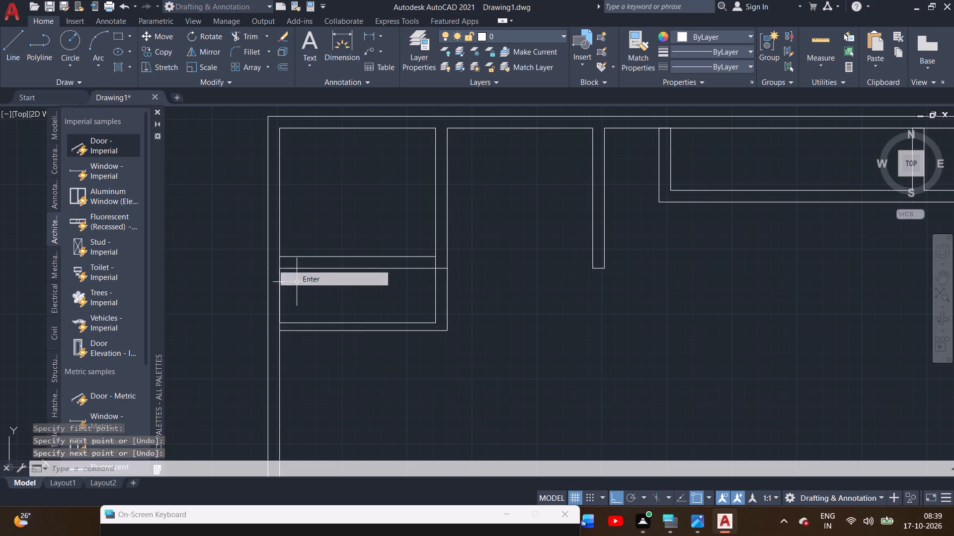
Trim away both partition lines between the northwest room and the small room, including the stub across the east wall.
{"action": "left_click", "coordinate": [238, 40]}
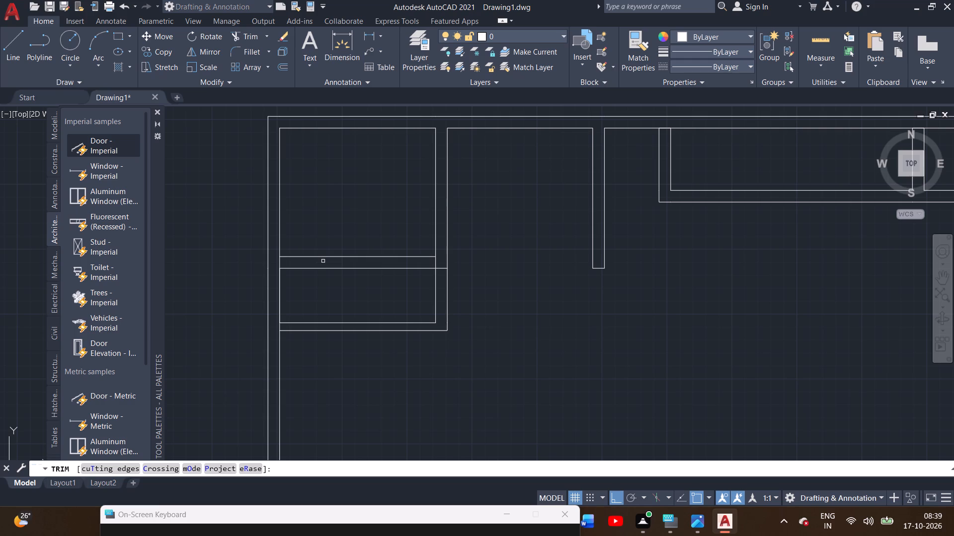
{"action": "left_click", "coordinate": [333, 257]}
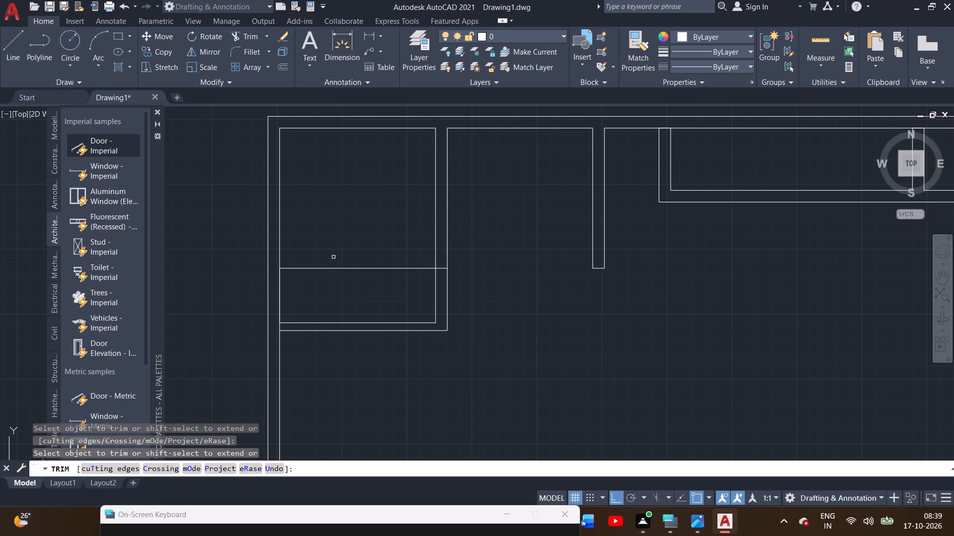
{"action": "left_click", "coordinate": [341, 269]}
{"action": "scroll", "coordinate": [404, 280], "scroll_direction": "up", "scroll_amount": 2, "text": "ctrl"}
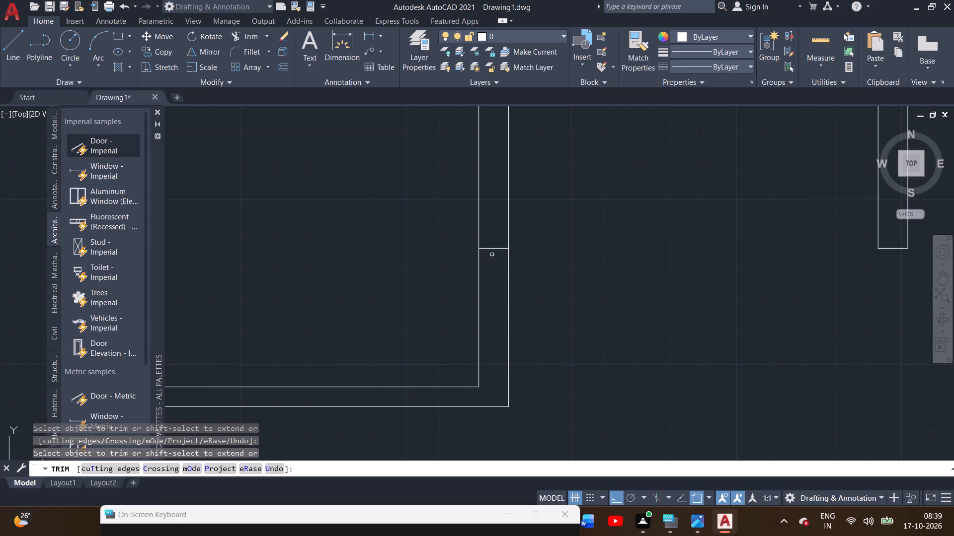
{"action": "left_click", "coordinate": [494, 250]}
{"action": "scroll", "coordinate": [271, 339], "scroll_direction": "down", "scroll_amount": 2, "text": "ctrl"}
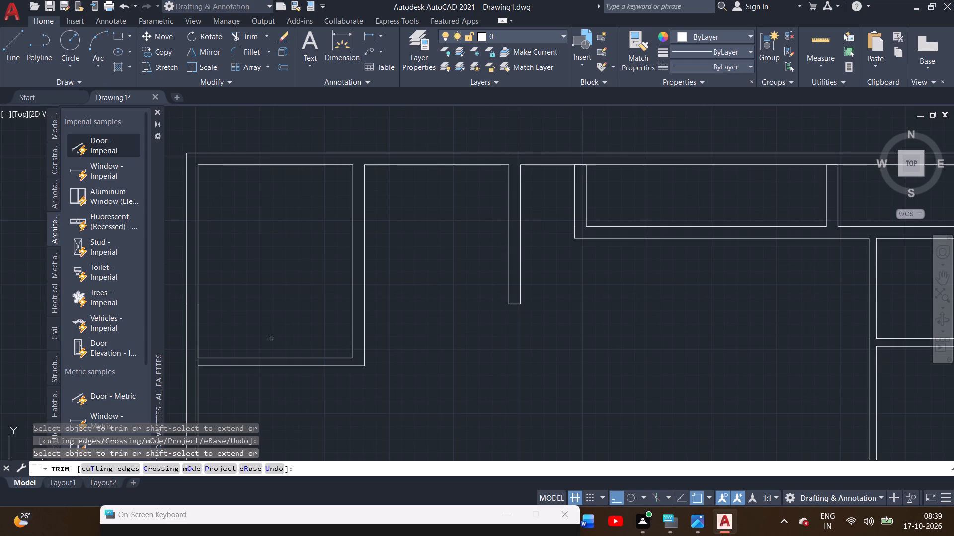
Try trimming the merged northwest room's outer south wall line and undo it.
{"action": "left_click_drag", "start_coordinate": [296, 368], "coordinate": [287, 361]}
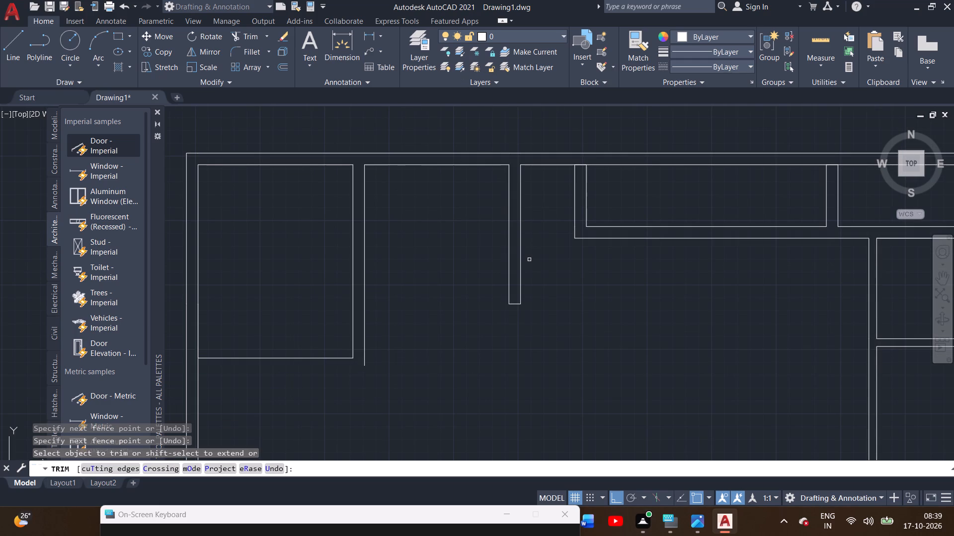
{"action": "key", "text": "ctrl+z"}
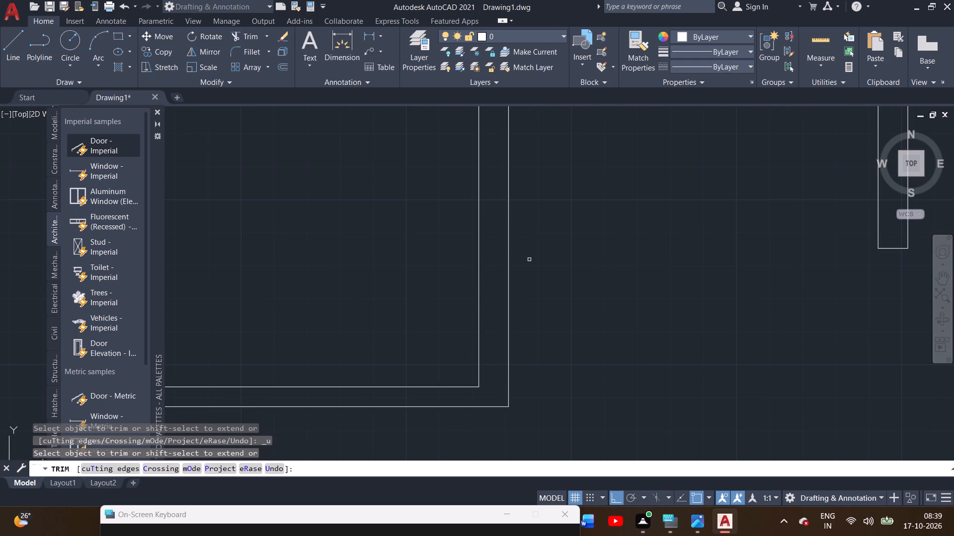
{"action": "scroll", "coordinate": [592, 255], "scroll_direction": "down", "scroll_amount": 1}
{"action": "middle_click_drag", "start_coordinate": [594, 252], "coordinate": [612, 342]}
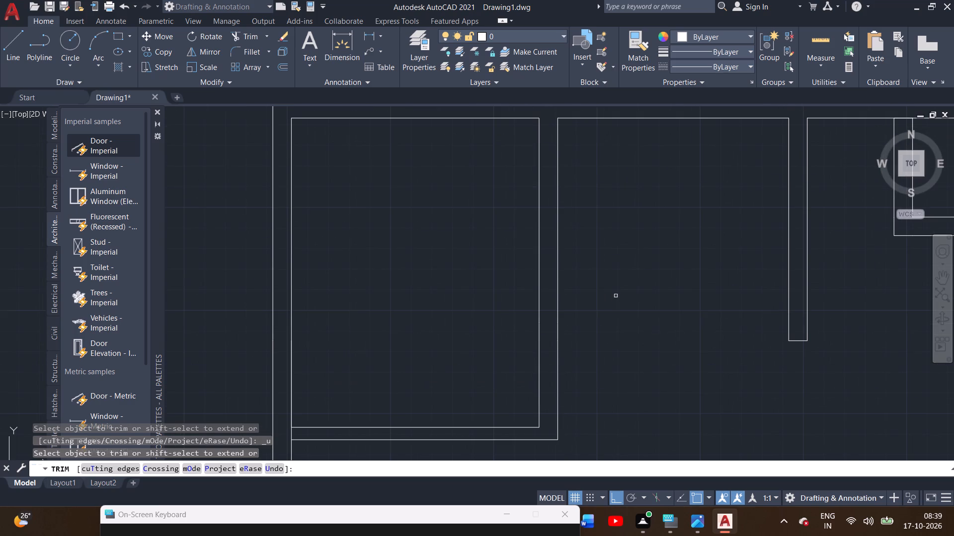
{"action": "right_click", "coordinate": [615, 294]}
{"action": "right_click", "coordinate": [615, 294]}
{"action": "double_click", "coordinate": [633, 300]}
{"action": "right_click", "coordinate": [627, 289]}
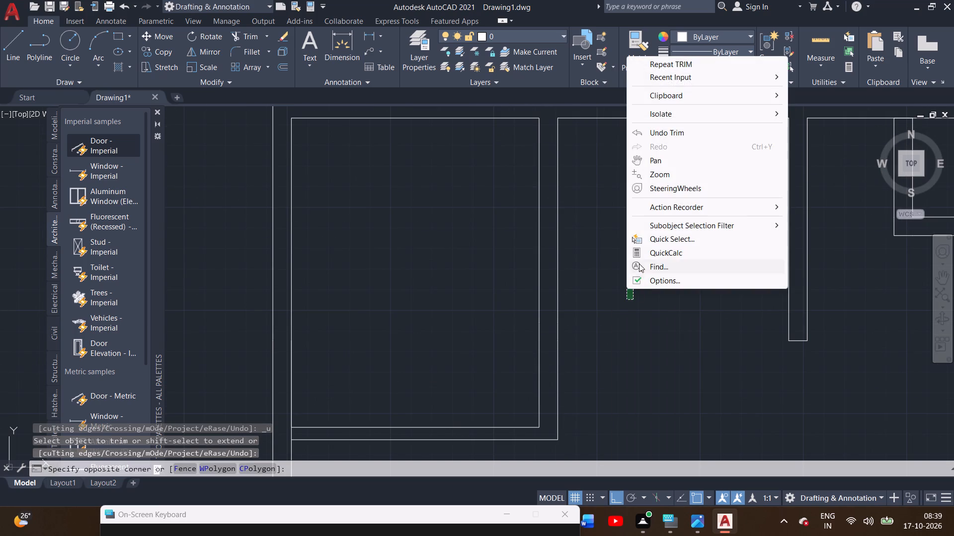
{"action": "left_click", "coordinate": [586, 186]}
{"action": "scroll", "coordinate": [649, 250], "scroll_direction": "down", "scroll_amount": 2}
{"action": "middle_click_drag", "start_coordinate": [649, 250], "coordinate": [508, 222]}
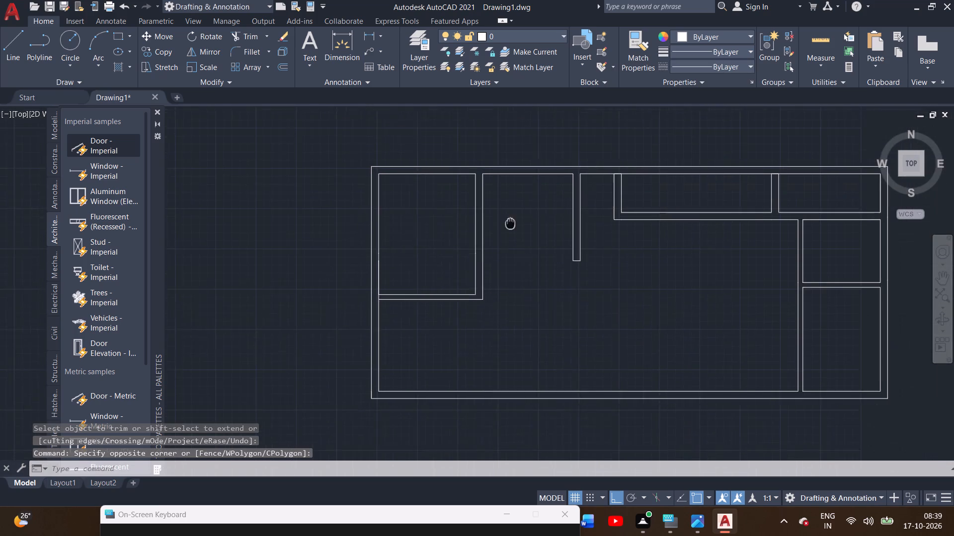
Draw a line 9' down the west wall from the northwest room's inner north corner, continuing across to the east wall's inner face.
{"action": "middle_click_drag", "start_coordinate": [508, 222], "coordinate": [508, 222]}
{"action": "left_click", "coordinate": [13, 48]}
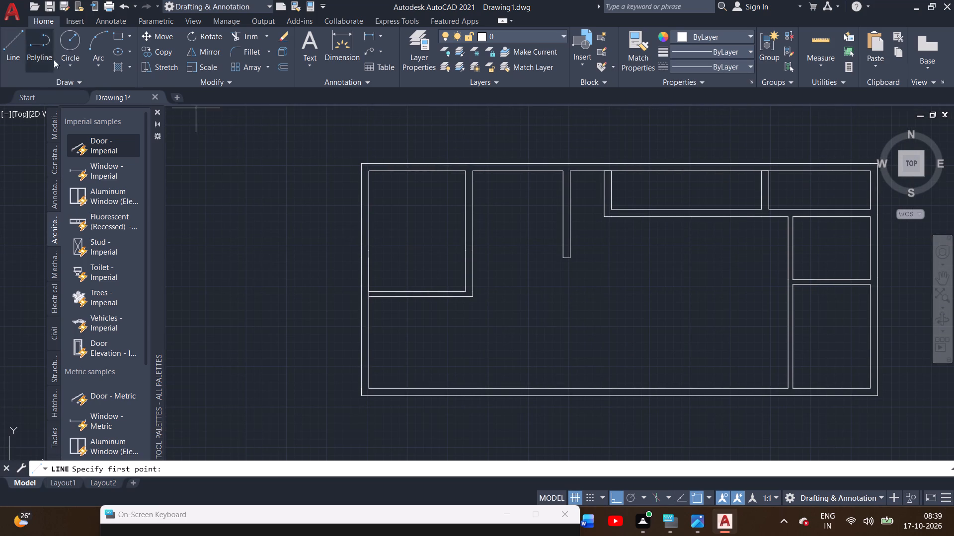
{"action": "scroll", "coordinate": [365, 170], "scroll_direction": "up", "scroll_amount": 1}
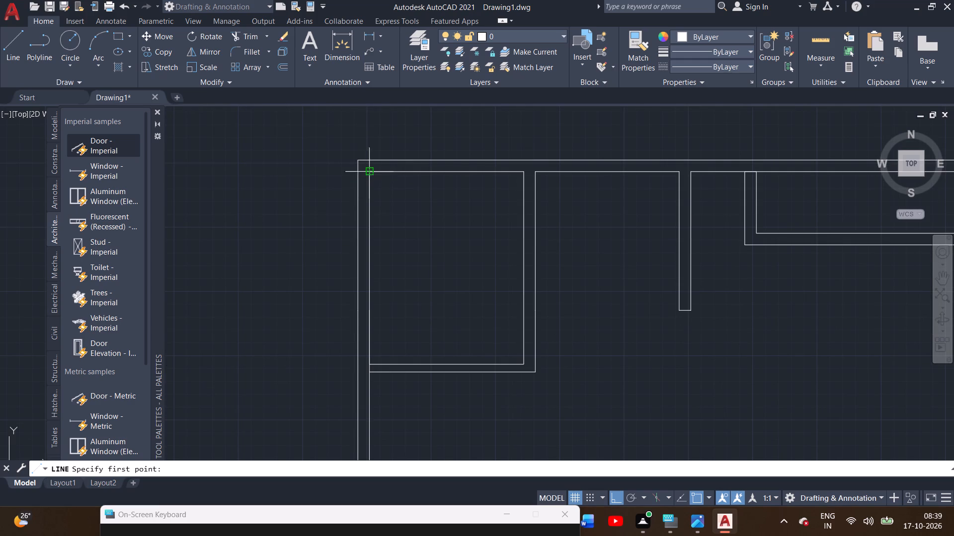
{"action": "left_click", "coordinate": [370, 173]}
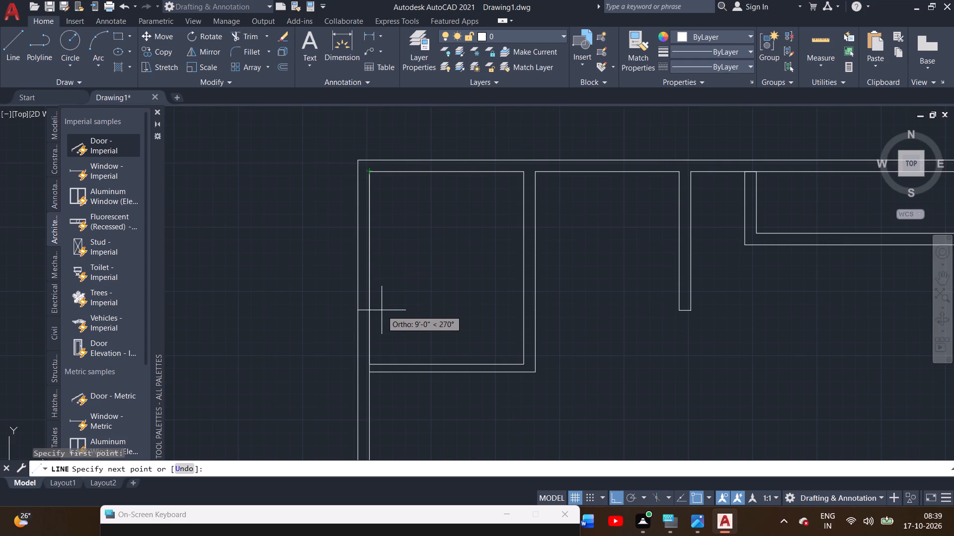
{"action": "type", "text": "9'"}
{"action": "key", "text": "Return"}
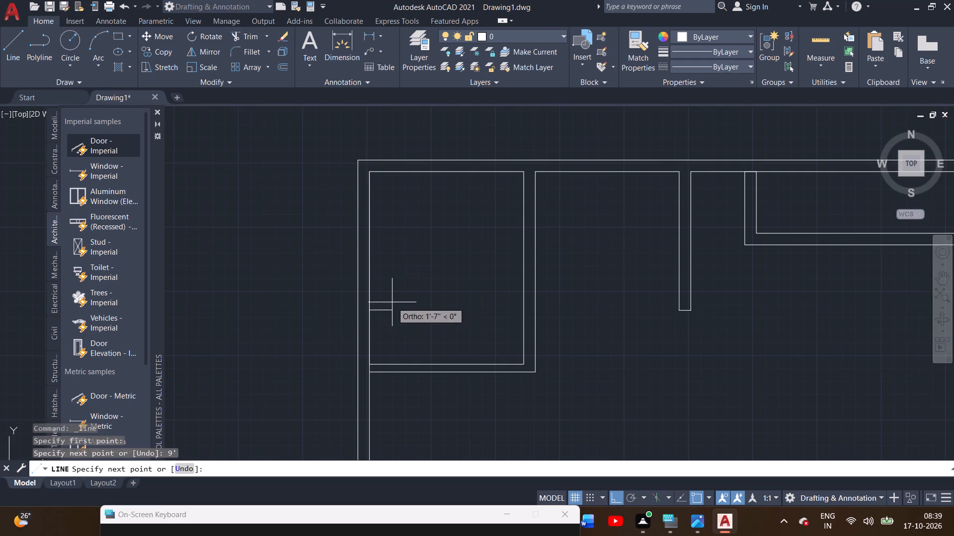
{"action": "left_click", "coordinate": [526, 311]}
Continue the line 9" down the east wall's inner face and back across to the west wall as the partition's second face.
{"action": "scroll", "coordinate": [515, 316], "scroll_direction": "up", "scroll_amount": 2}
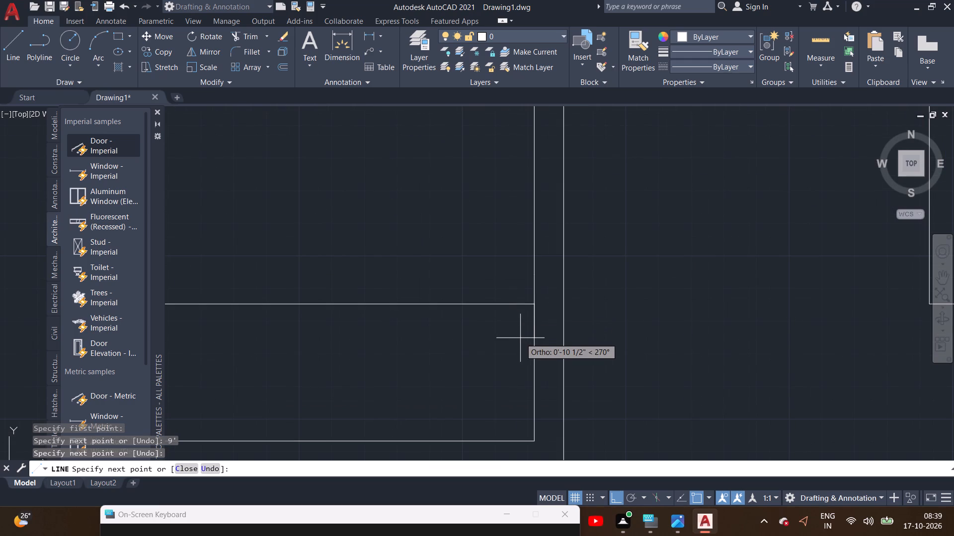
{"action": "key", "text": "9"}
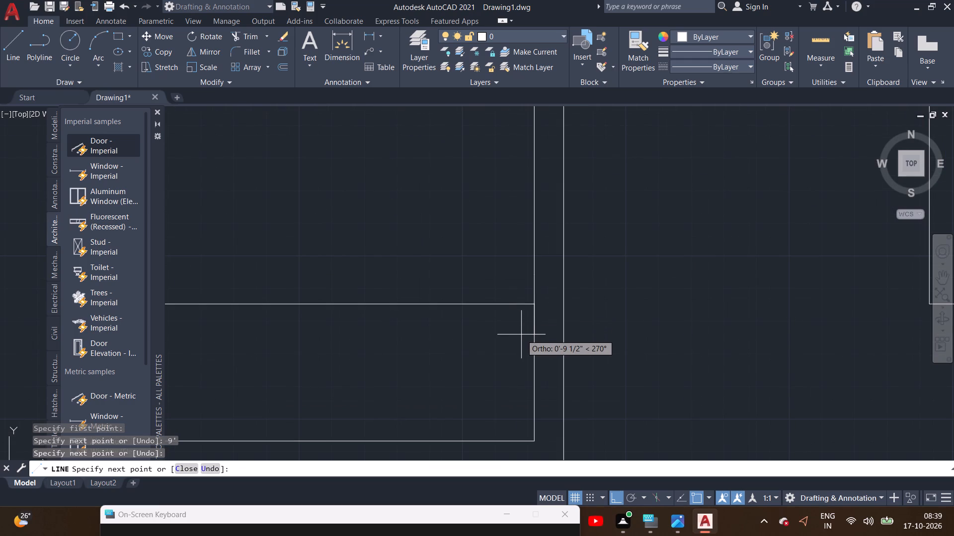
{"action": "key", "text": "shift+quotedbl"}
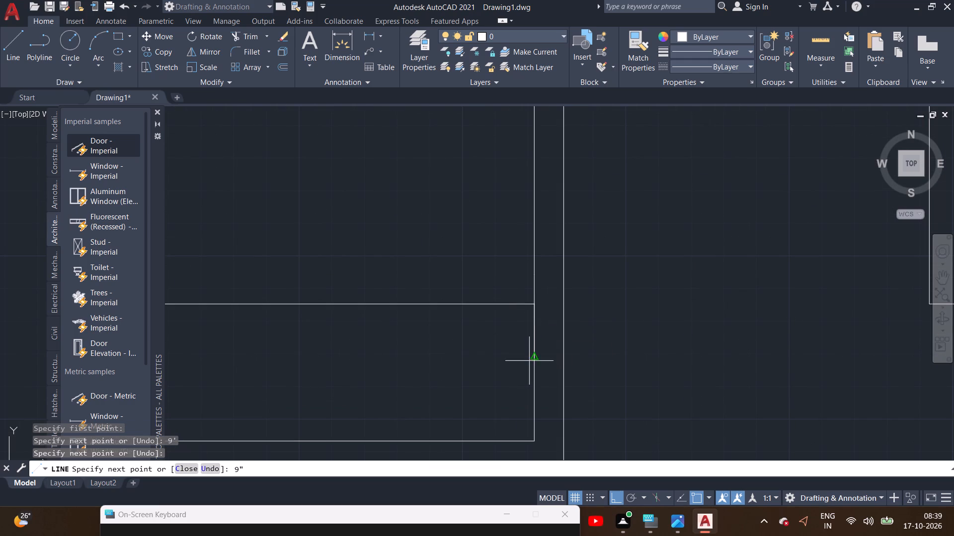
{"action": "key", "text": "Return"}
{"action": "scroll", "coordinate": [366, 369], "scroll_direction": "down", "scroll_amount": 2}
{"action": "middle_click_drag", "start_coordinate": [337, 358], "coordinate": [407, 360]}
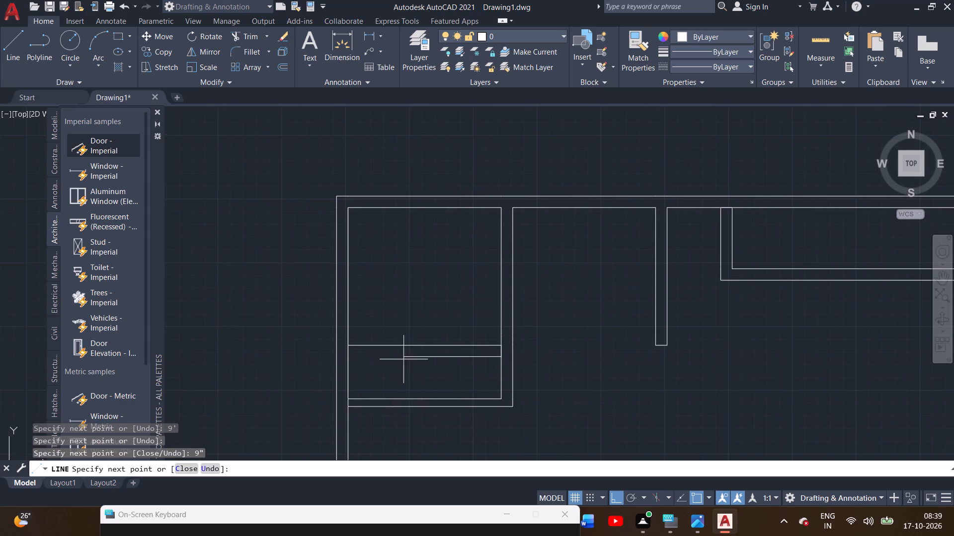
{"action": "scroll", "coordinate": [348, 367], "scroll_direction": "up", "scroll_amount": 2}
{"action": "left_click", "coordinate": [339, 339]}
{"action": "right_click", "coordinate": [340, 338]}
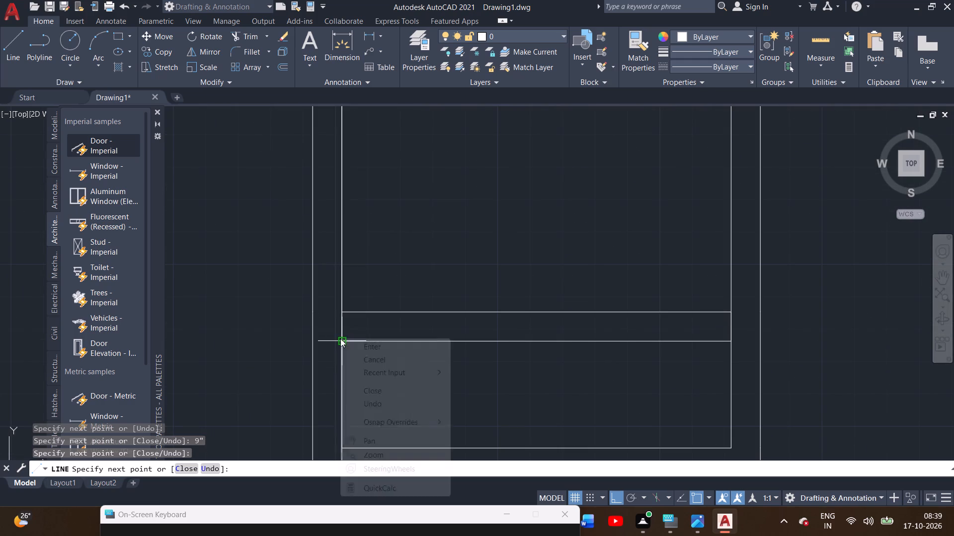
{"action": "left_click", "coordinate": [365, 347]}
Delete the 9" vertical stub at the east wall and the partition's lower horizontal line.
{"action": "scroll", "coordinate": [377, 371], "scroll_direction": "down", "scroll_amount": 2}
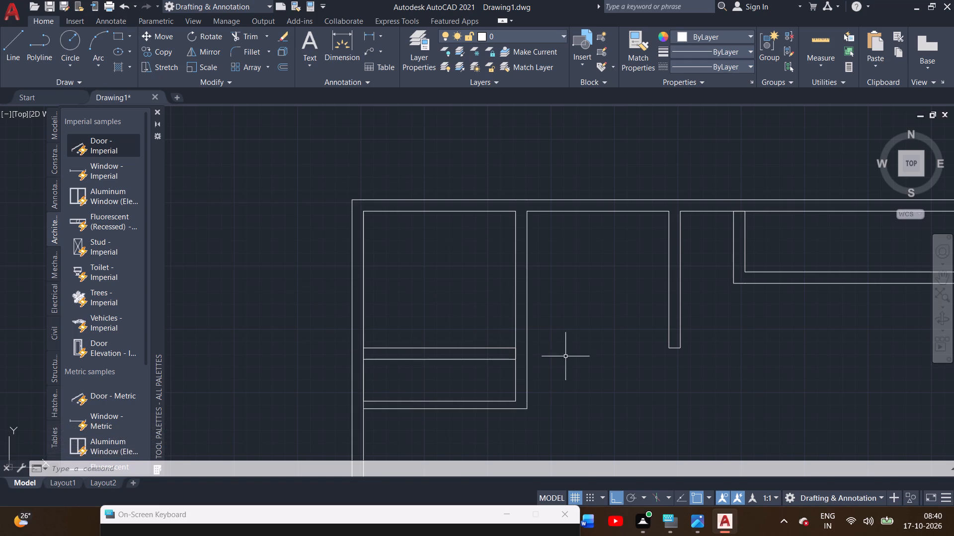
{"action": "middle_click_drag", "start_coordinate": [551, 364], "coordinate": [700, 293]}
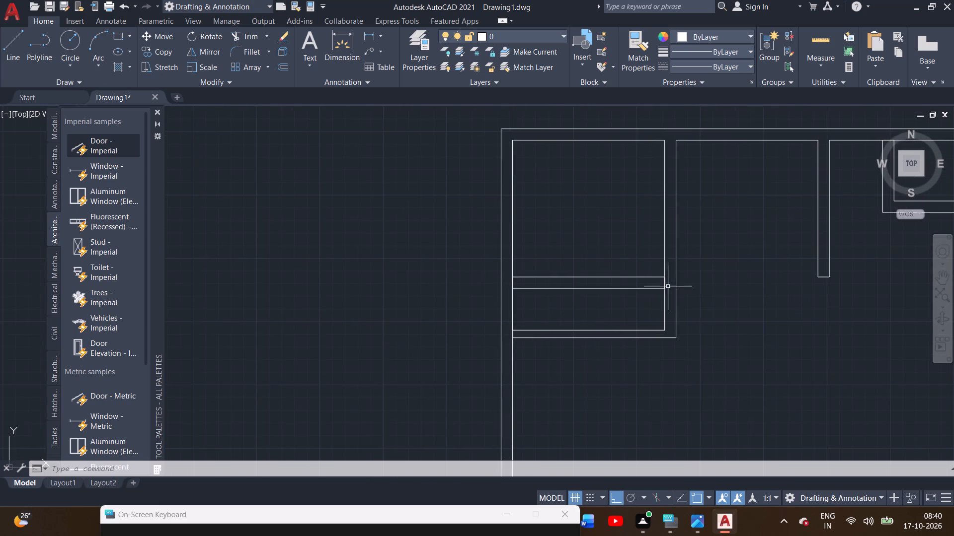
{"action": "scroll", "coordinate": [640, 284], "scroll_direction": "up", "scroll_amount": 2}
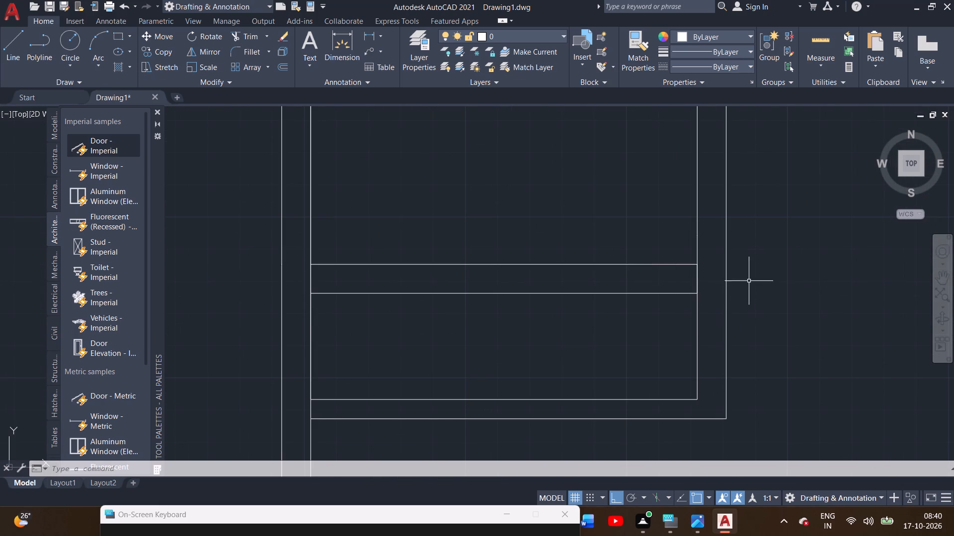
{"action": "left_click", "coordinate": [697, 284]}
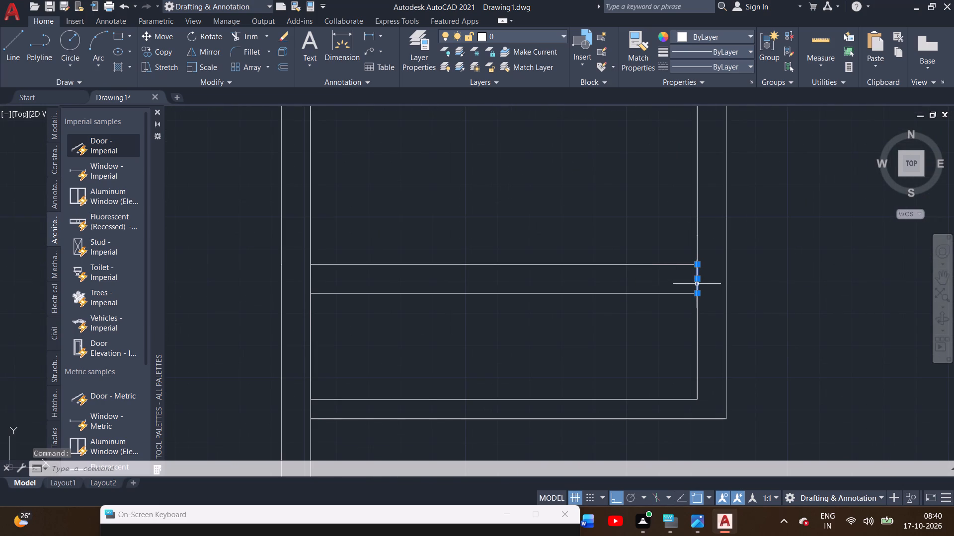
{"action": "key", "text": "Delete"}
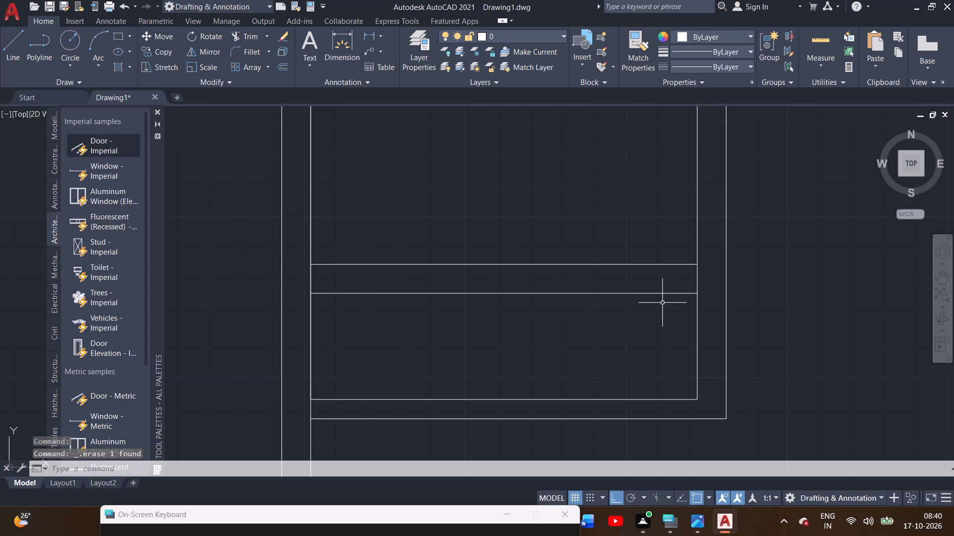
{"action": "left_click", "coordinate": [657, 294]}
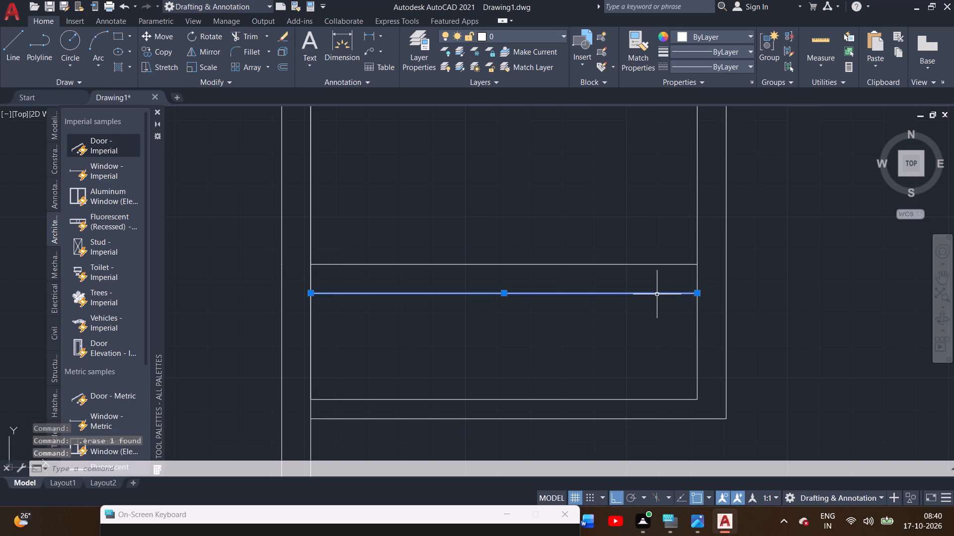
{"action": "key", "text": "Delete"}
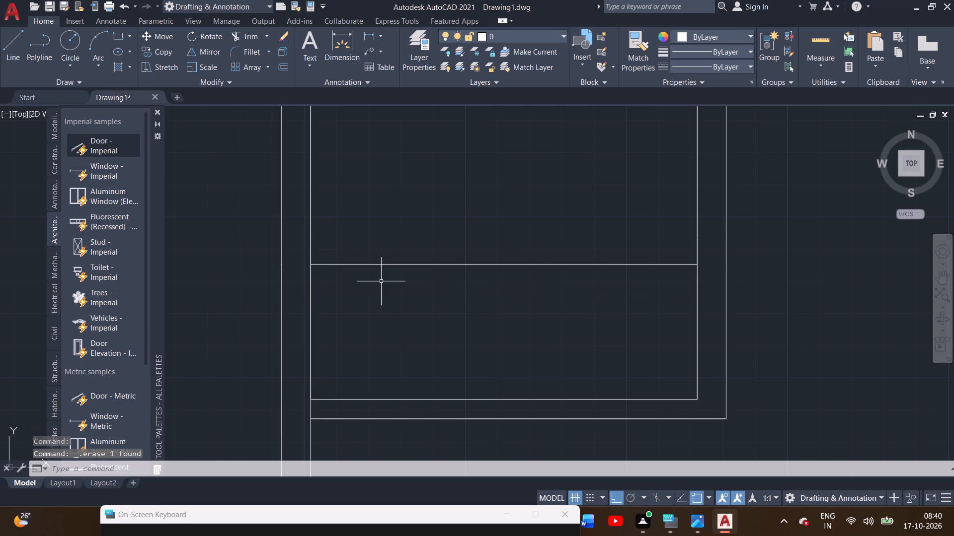
Draw a line 6" down from the partition's east end and back across to the west wall, forming a 6" partition.
{"action": "left_click", "coordinate": [18, 65]}
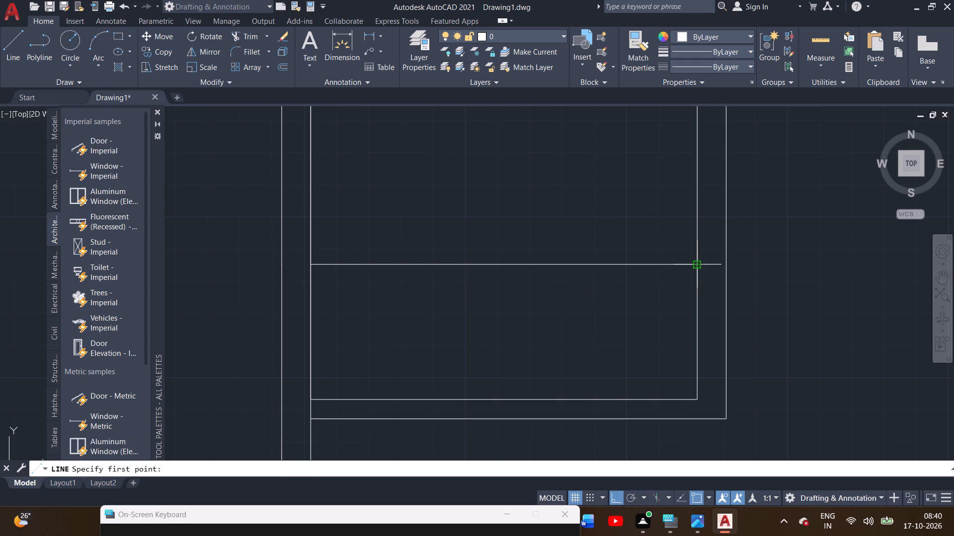
{"action": "left_click_drag", "start_coordinate": [696, 265], "coordinate": [697, 282]}
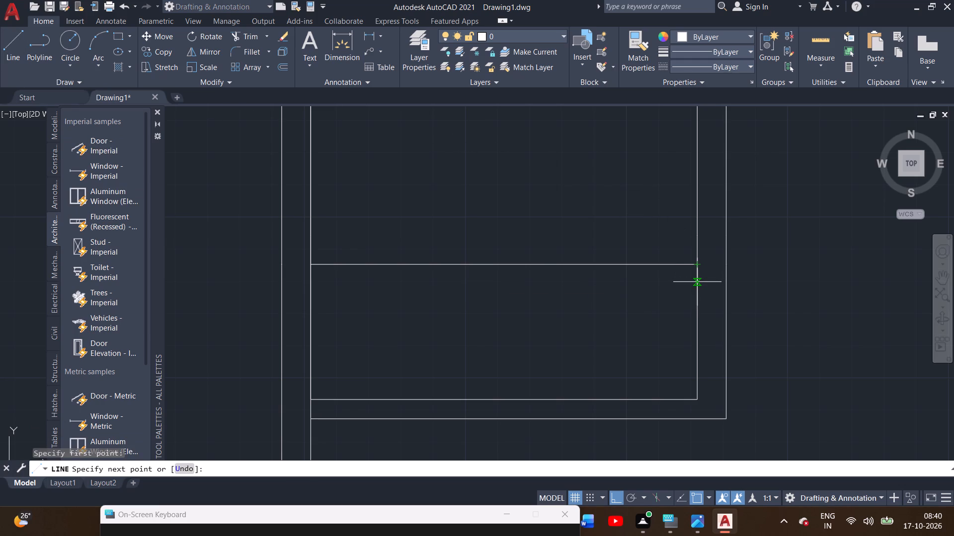
{"action": "key", "text": "6"}
{"action": "key", "text": "shift+quotedbl"}
{"action": "left_click_drag", "start_coordinate": [697, 282], "coordinate": [650, 292]}
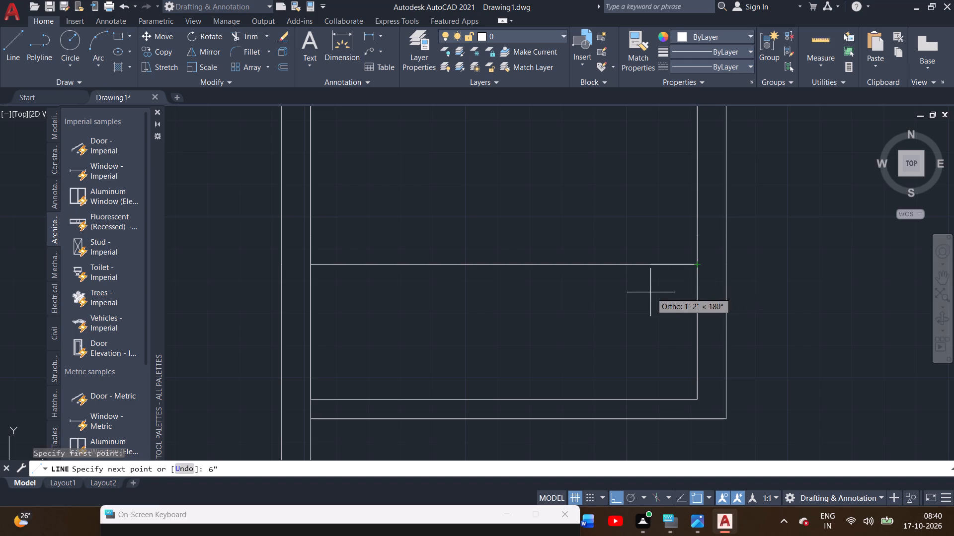
{"action": "left_click_drag", "start_coordinate": [650, 292], "coordinate": [649, 292]}
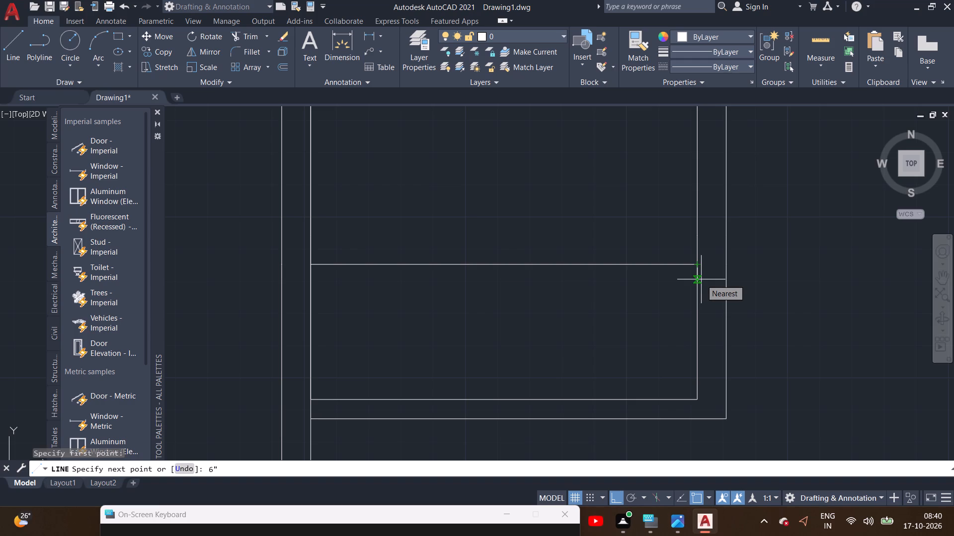
{"action": "key", "text": "Return"}
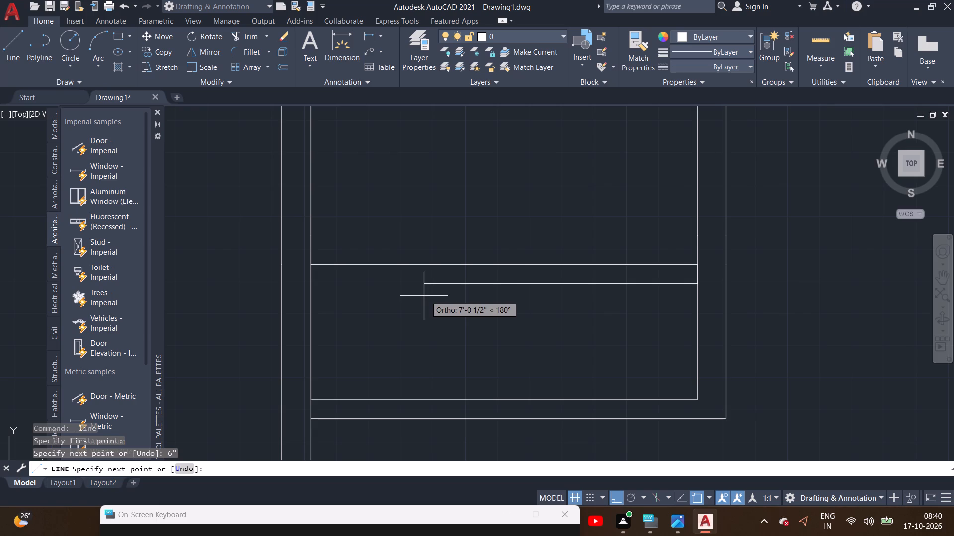
{"action": "left_click", "coordinate": [310, 287]}
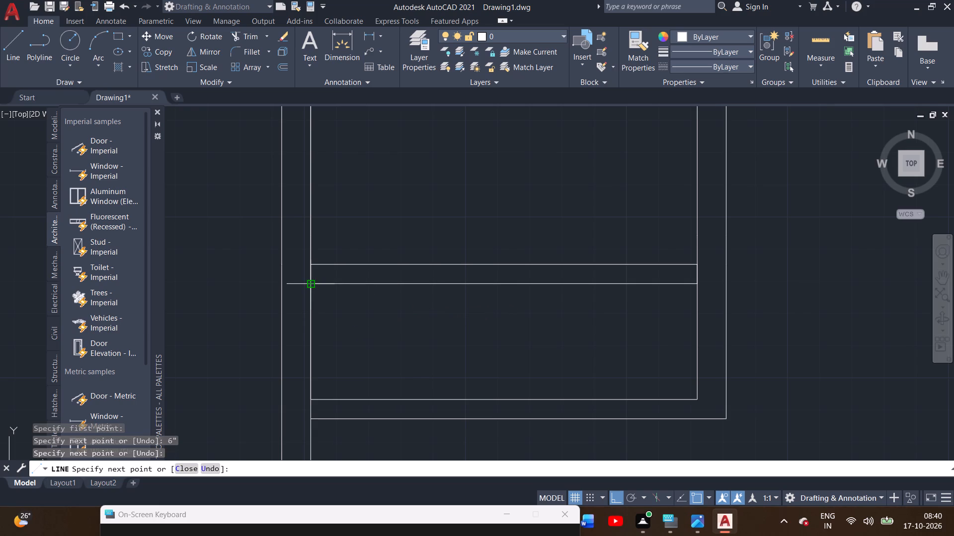
{"action": "right_click", "coordinate": [333, 302]}
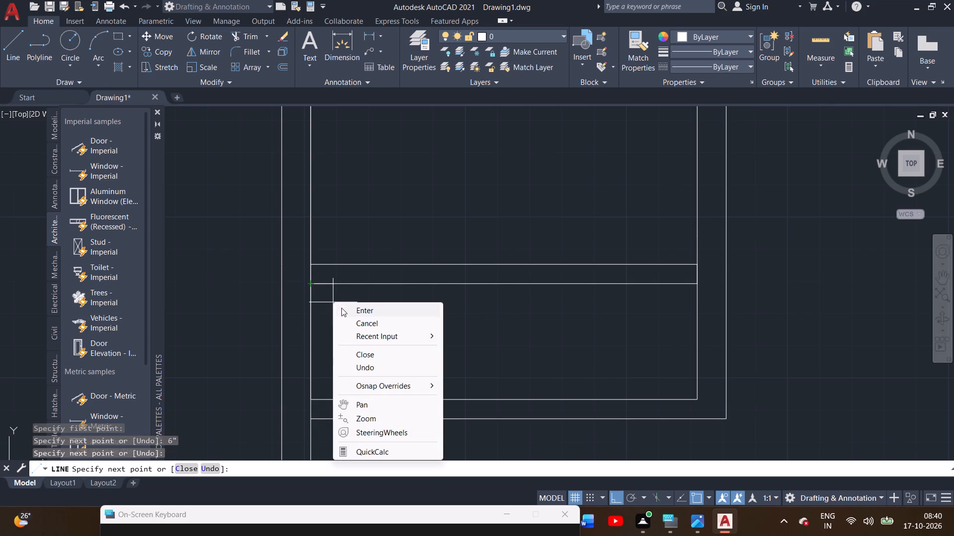
{"action": "left_click", "coordinate": [347, 310]}
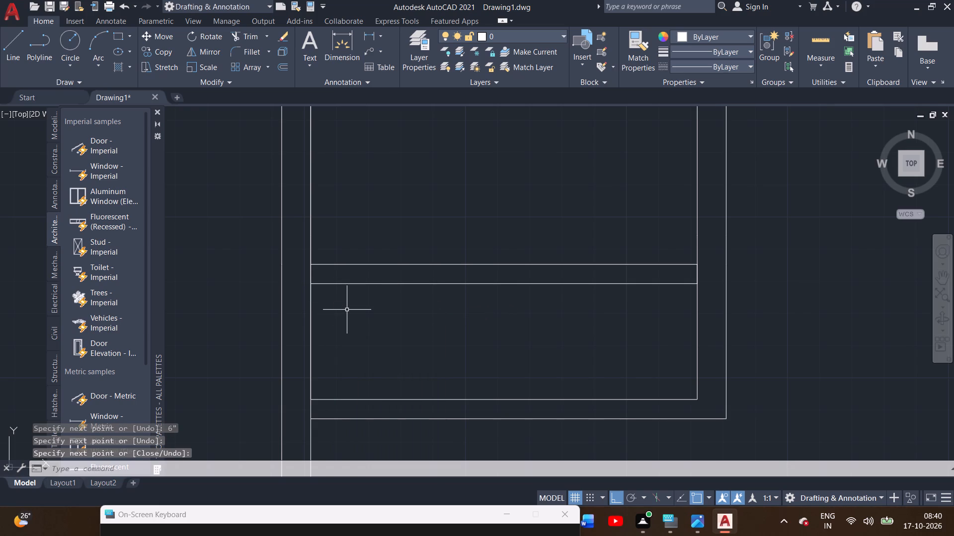
Dimension the northwest room's west side from the north wall's inner face to the new partition.
{"action": "scroll", "coordinate": [347, 310], "scroll_direction": "down", "scroll_amount": 2, "text": "ctrl"}
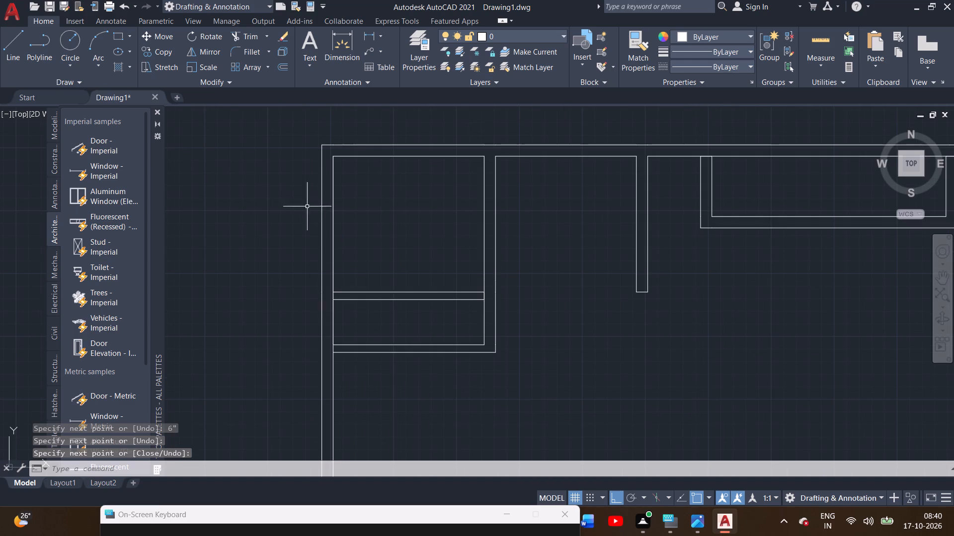
{"action": "left_click", "coordinate": [333, 57]}
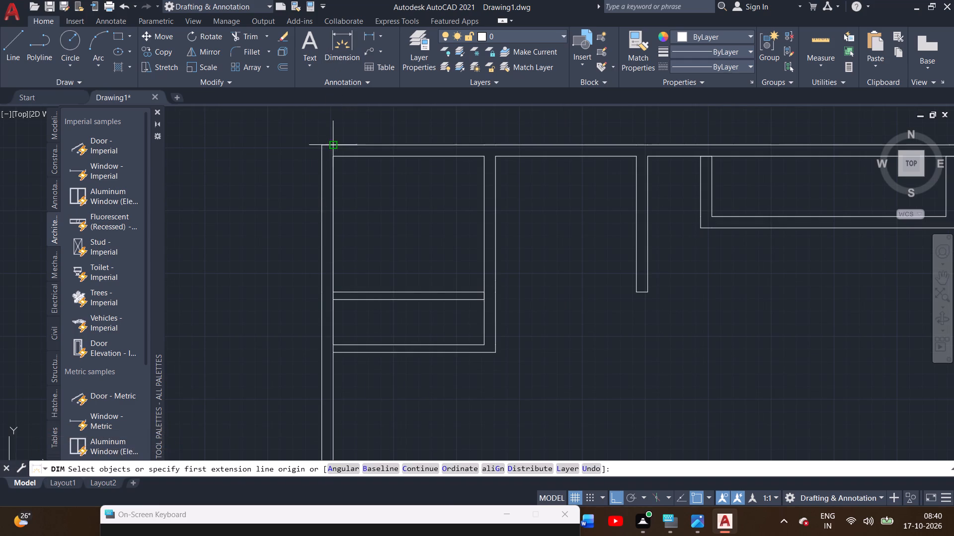
{"action": "left_click_drag", "start_coordinate": [331, 159], "coordinate": [343, 210]}
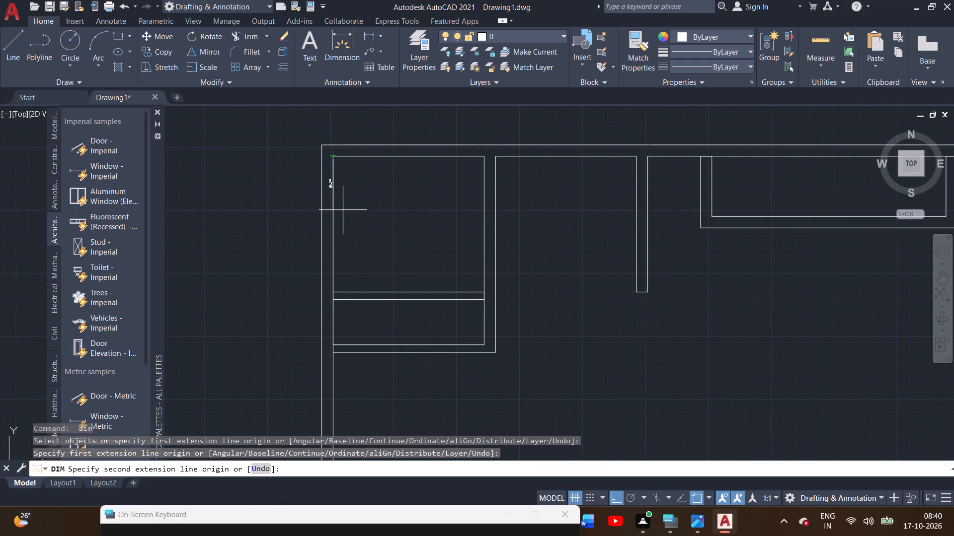
{"action": "left_click_drag", "start_coordinate": [343, 210], "coordinate": [343, 217]}
{"action": "left_click_drag", "start_coordinate": [333, 289], "coordinate": [351, 288]}
{"action": "left_click", "coordinate": [351, 288]}
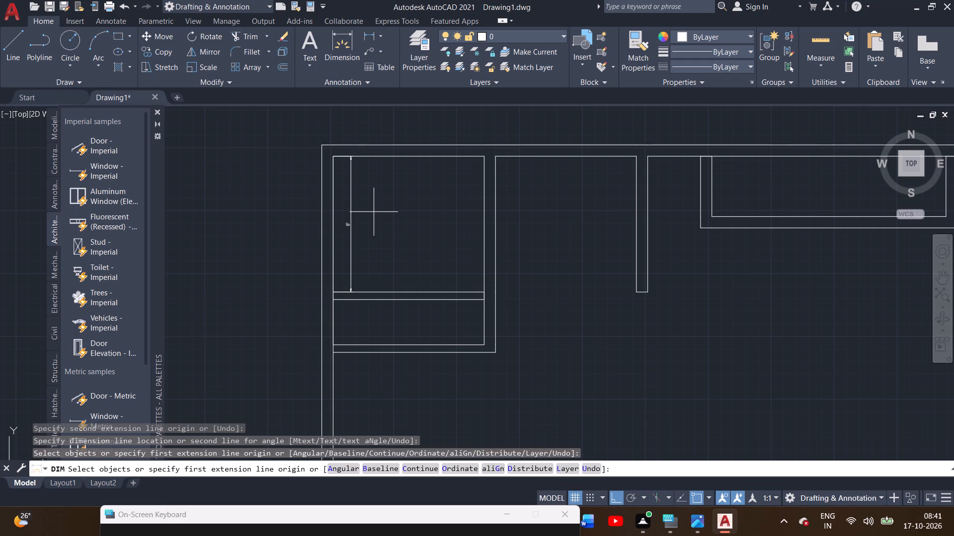
{"action": "scroll", "coordinate": [374, 212], "scroll_direction": "up", "scroll_amount": 1, "text": "ctrl"}
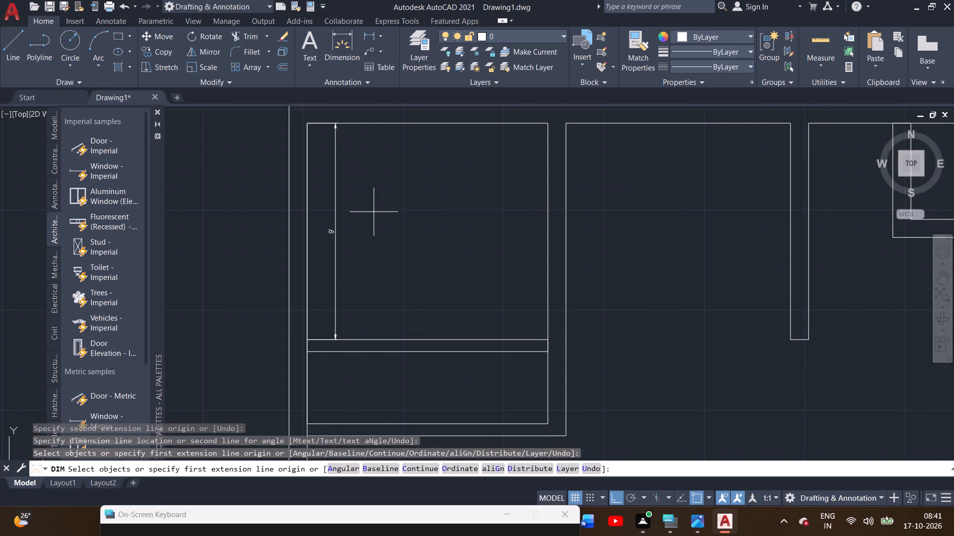
{"action": "scroll", "coordinate": [374, 212], "scroll_direction": "up", "scroll_amount": 1, "text": "ctrl"}
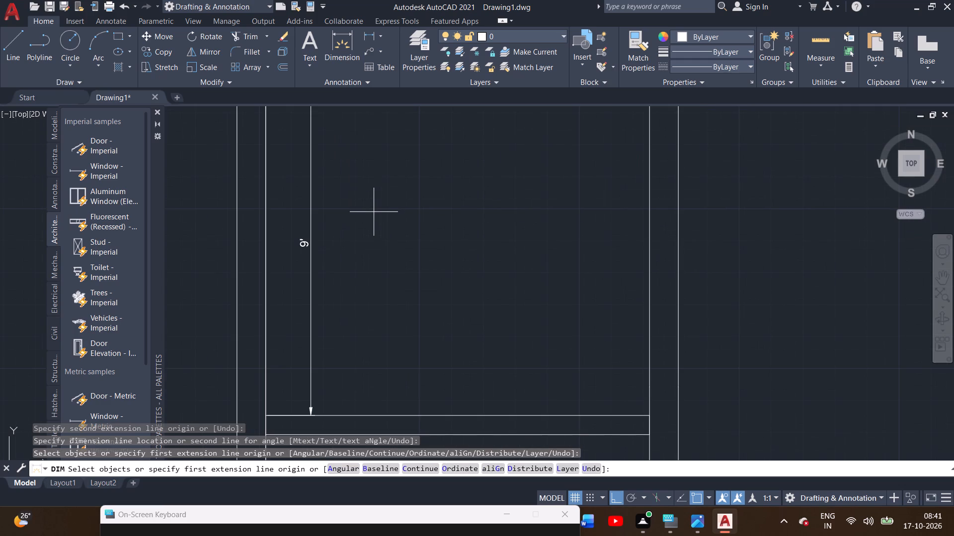
{"action": "double_click", "coordinate": [374, 212]}
{"action": "right_click", "coordinate": [374, 212]}
{"action": "right_click", "coordinate": [374, 212]}
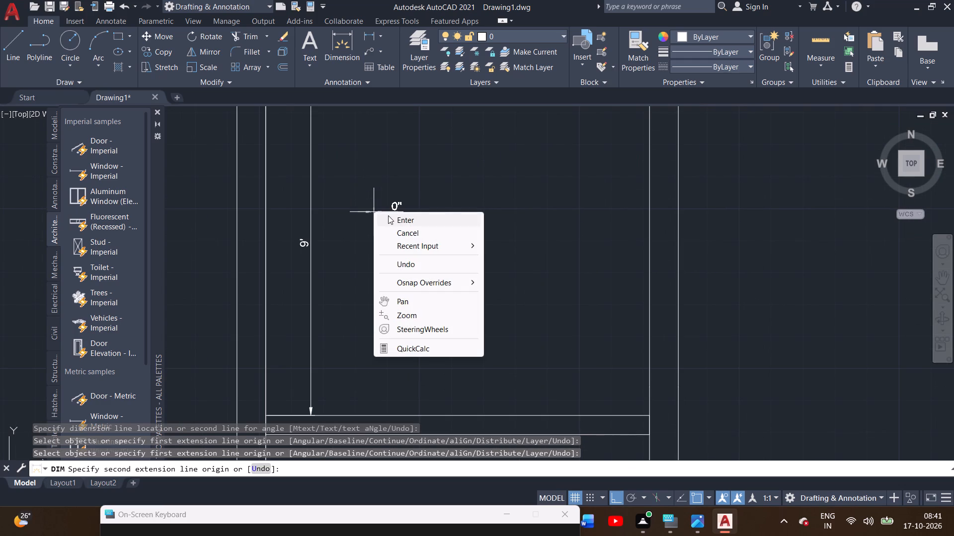
{"action": "left_click", "coordinate": [389, 216]}
Delete the dimension along the northwest room's west side.
{"action": "left_click_drag", "start_coordinate": [349, 213], "coordinate": [299, 270]}
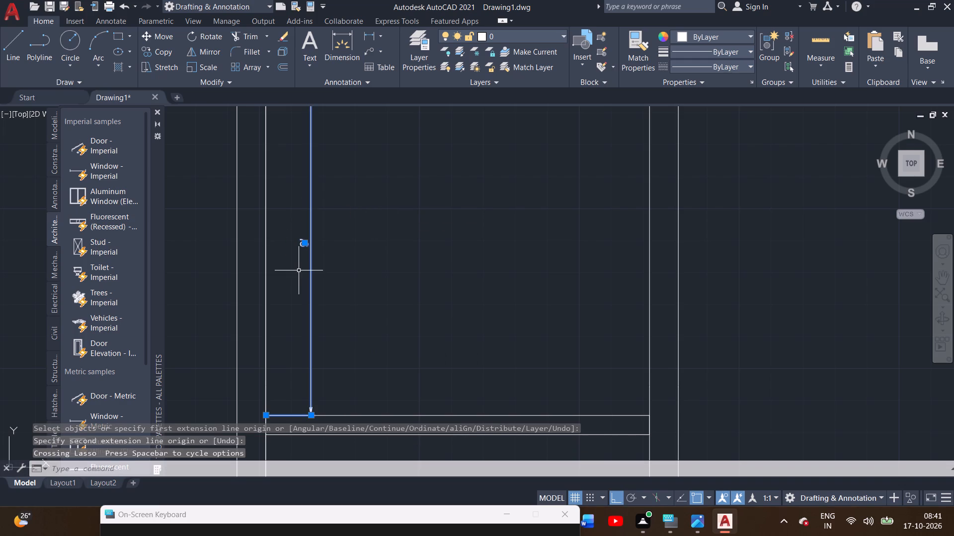
{"action": "scroll", "coordinate": [299, 270], "scroll_direction": "down", "scroll_amount": 2, "text": "ctrl"}
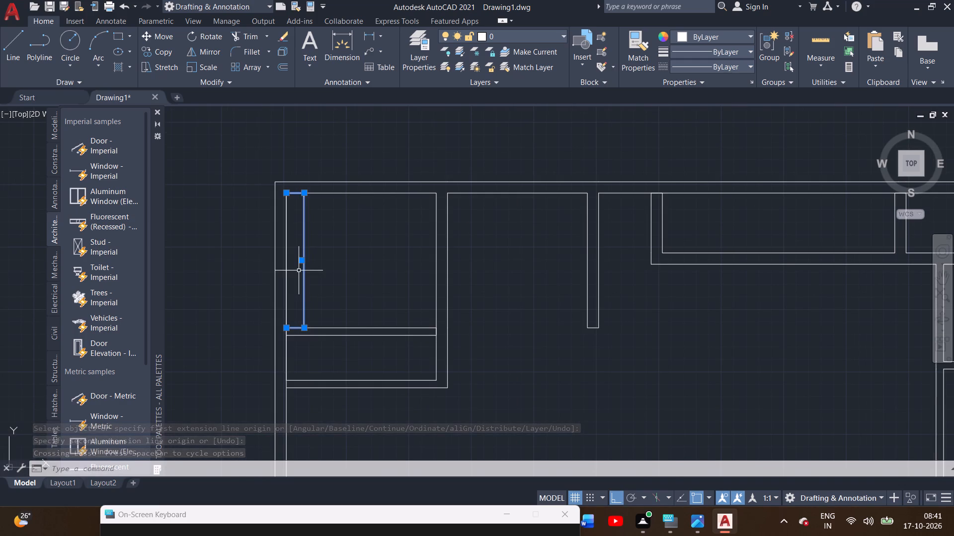
{"action": "key", "text": "Delete"}
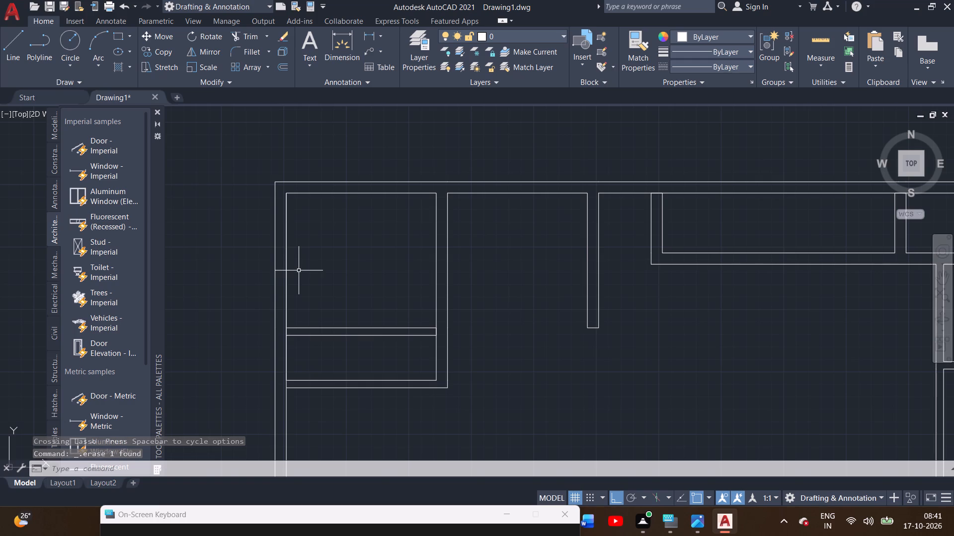
Trim the wall lines crossing the 6" partition's west and east ends to open both junctions.
{"action": "scroll", "coordinate": [299, 270], "scroll_direction": "up", "scroll_amount": 1, "text": "ctrl"}
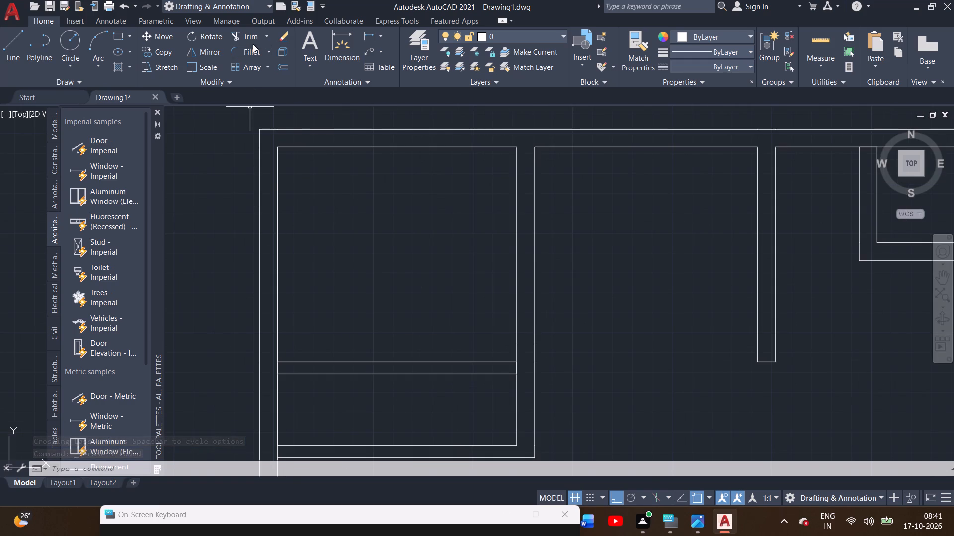
{"action": "left_click", "coordinate": [251, 40]}
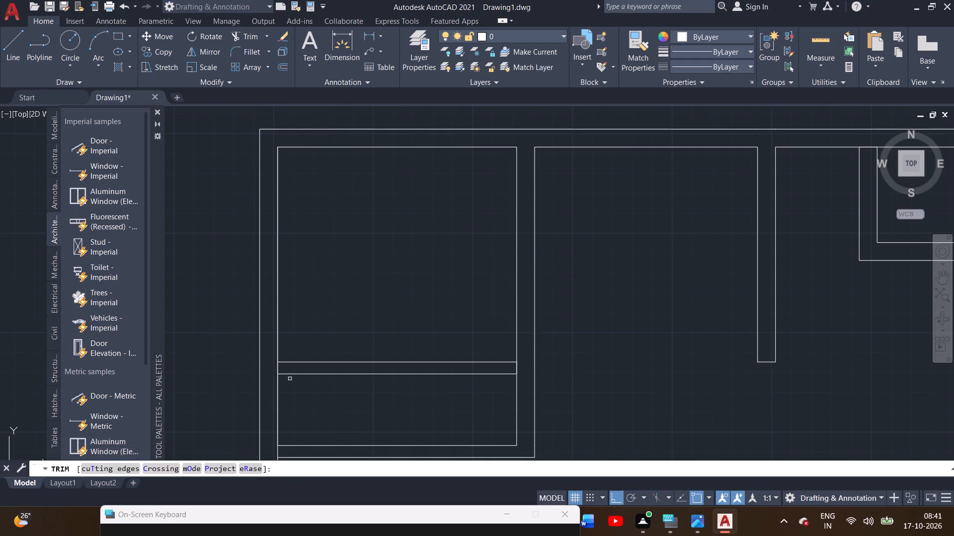
{"action": "left_click", "coordinate": [277, 370]}
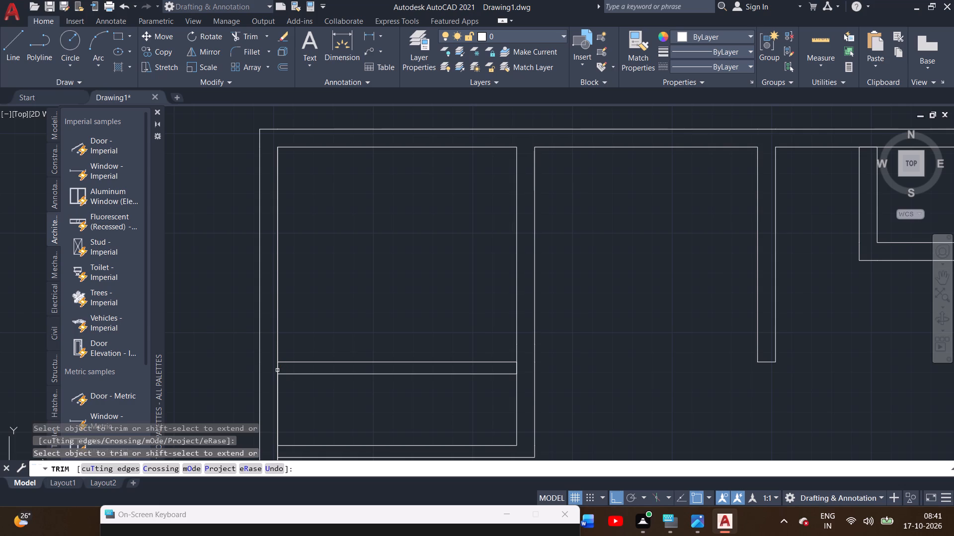
{"action": "left_click", "coordinate": [279, 369]}
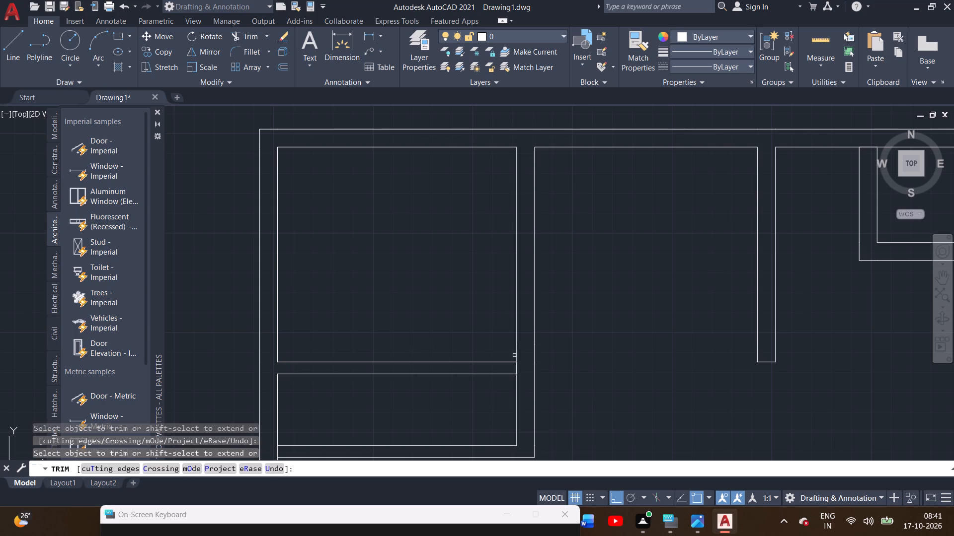
{"action": "left_click", "coordinate": [515, 370]}
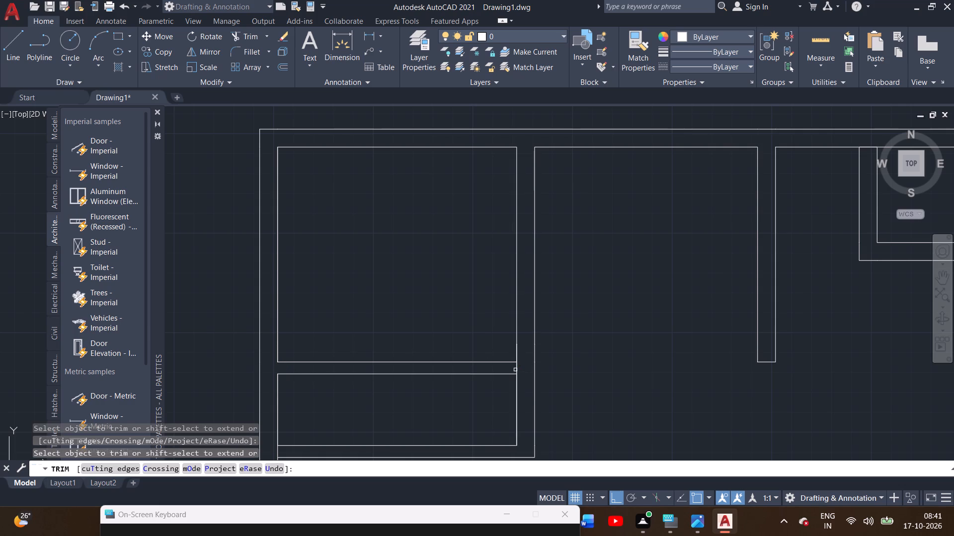
{"action": "left_click", "coordinate": [516, 370]}
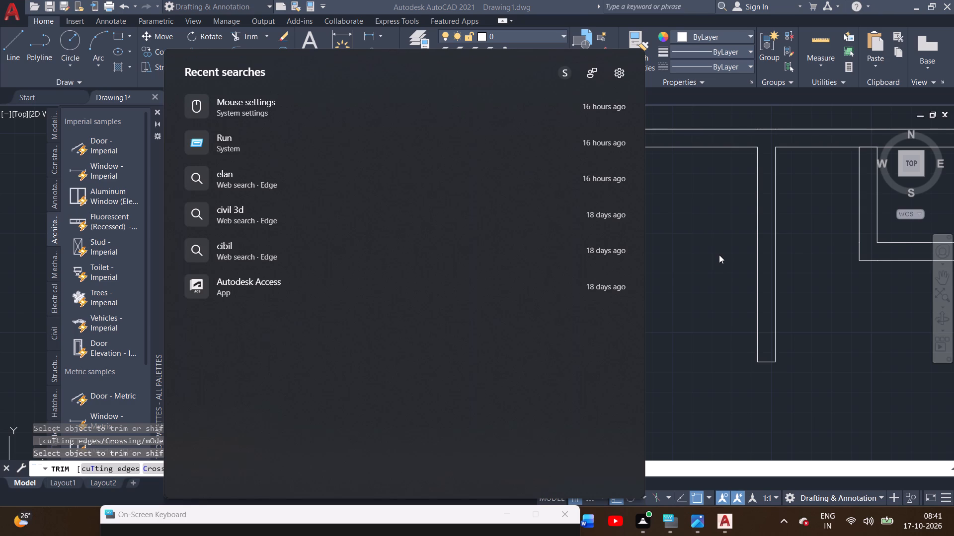
{"action": "left_click", "coordinate": [719, 255]}
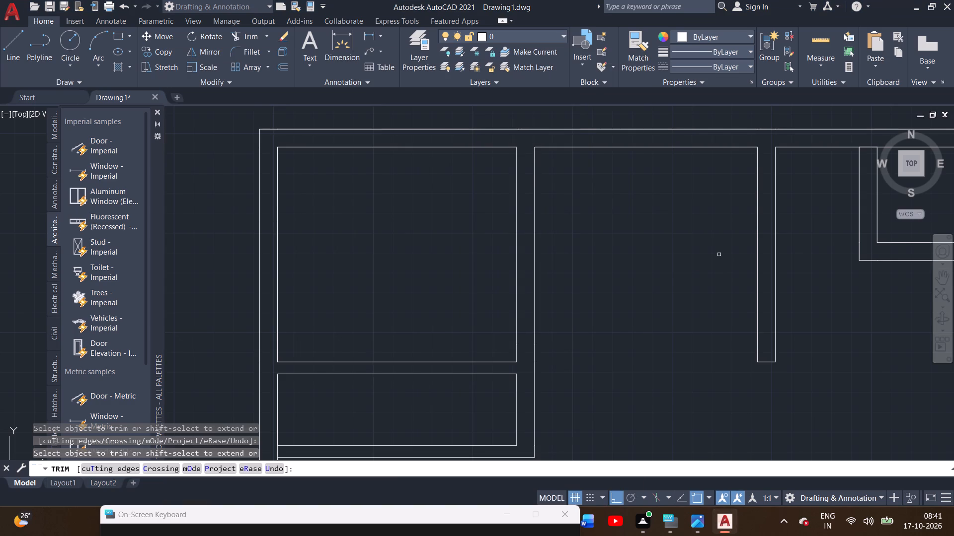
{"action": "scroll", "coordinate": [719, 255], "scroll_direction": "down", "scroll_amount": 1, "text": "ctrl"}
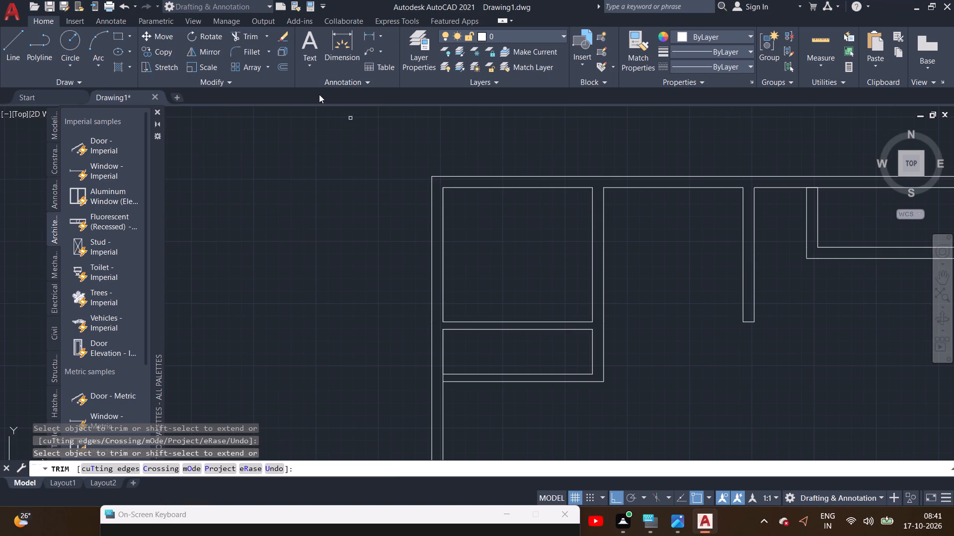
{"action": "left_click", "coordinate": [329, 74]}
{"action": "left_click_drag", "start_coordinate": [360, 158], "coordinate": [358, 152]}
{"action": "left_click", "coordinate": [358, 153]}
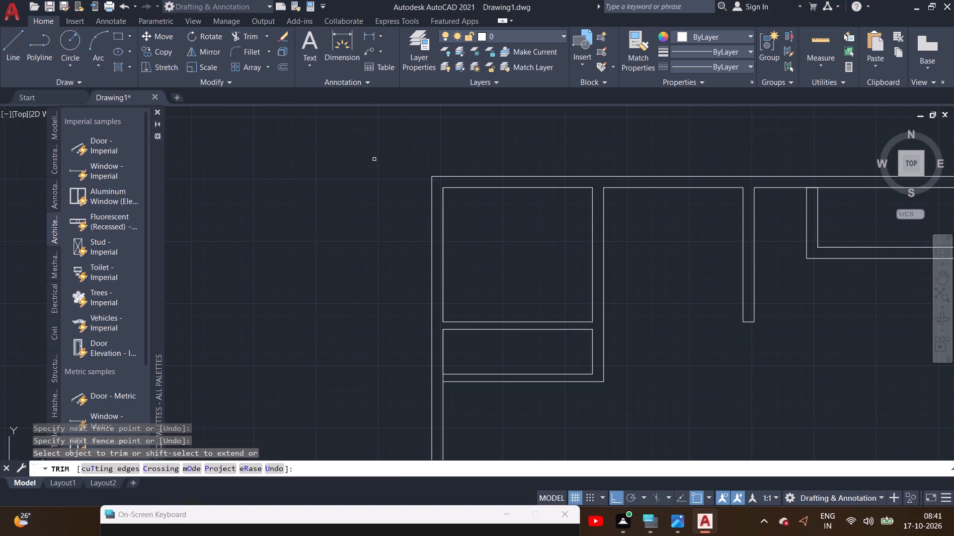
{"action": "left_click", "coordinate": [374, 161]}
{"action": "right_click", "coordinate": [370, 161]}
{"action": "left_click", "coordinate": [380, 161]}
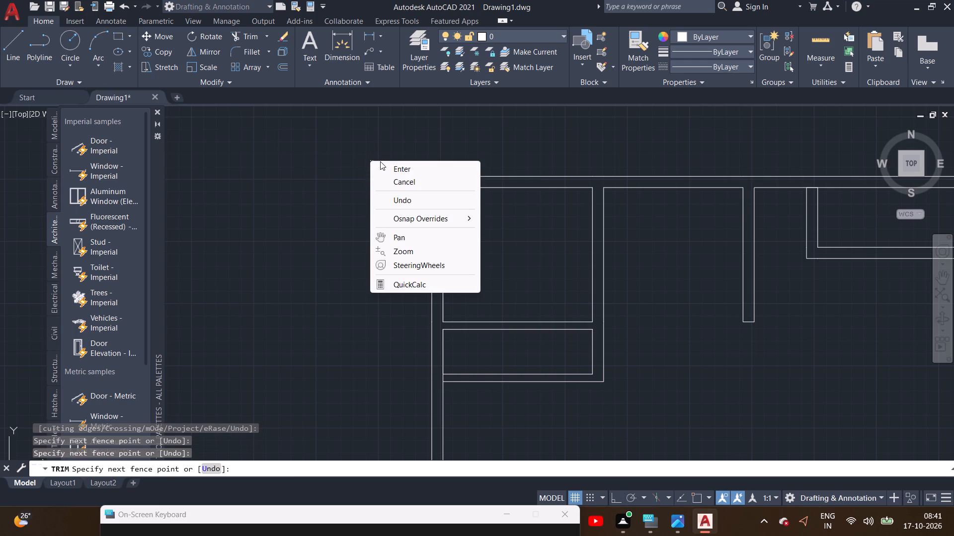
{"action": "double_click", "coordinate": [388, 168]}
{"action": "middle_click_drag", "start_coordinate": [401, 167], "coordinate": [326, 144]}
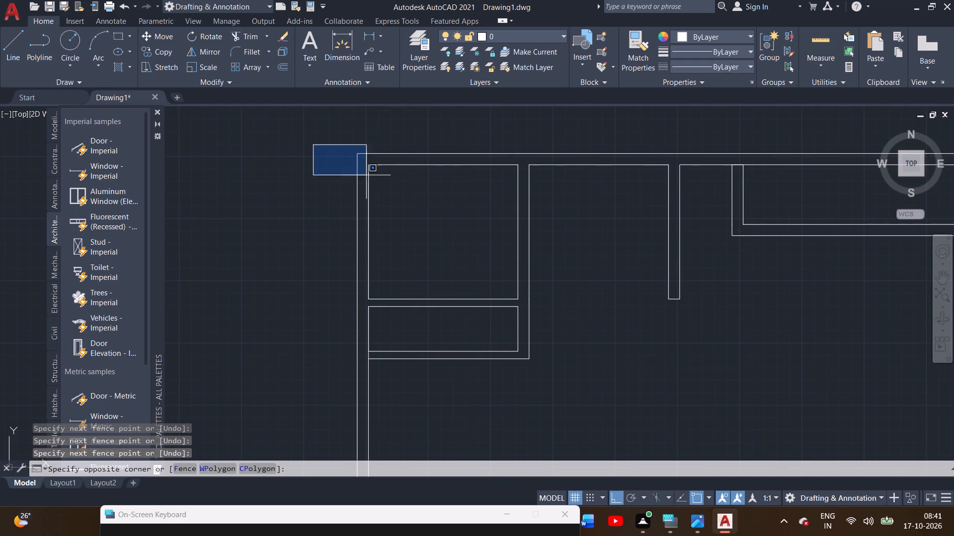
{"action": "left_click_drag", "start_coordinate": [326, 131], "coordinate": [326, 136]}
Dimension the east side of the narrow room below the partition, from the partition to the south wall's inner face.
{"action": "middle_click_drag", "start_coordinate": [534, 253], "coordinate": [416, 238]}
{"action": "middle_click_drag", "start_coordinate": [494, 220], "coordinate": [479, 213]}
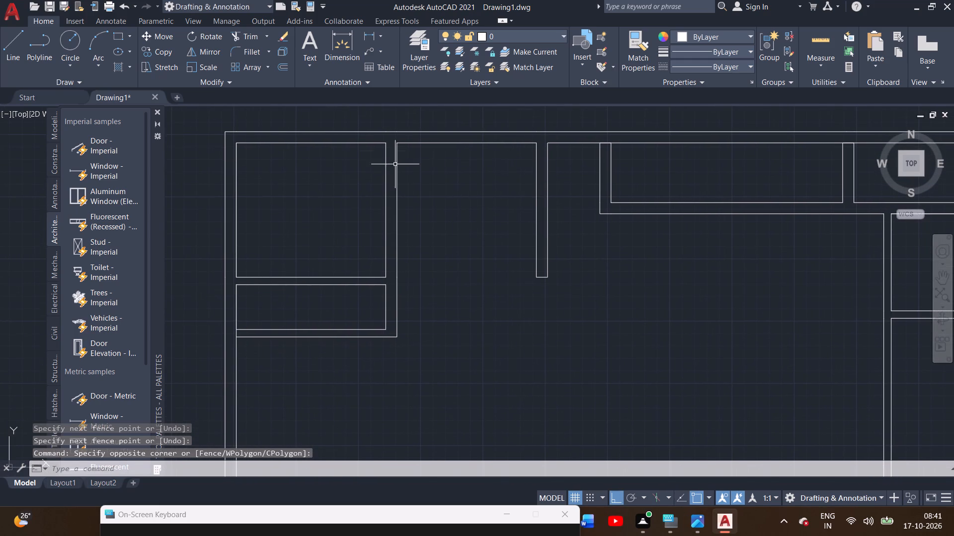
{"action": "left_click", "coordinate": [324, 48]}
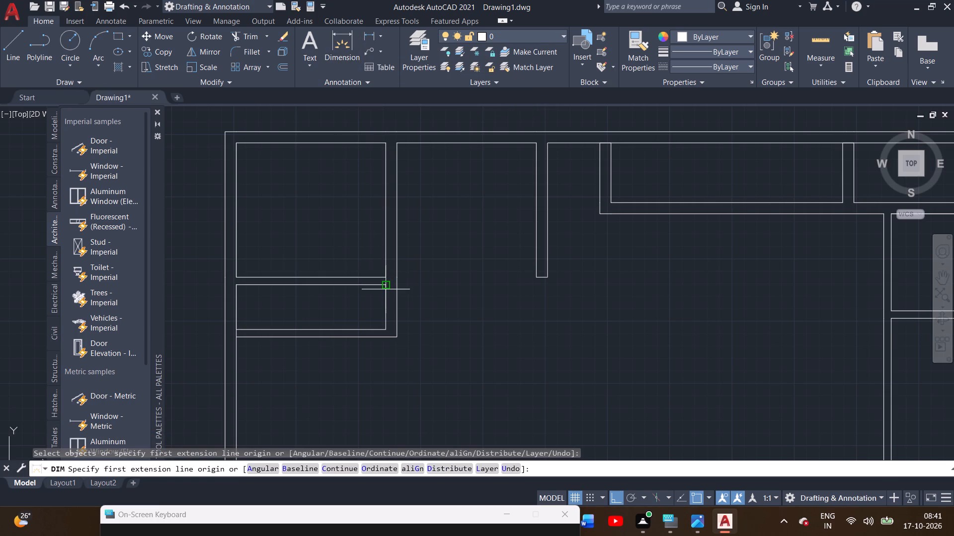
{"action": "left_click", "coordinate": [385, 285]}
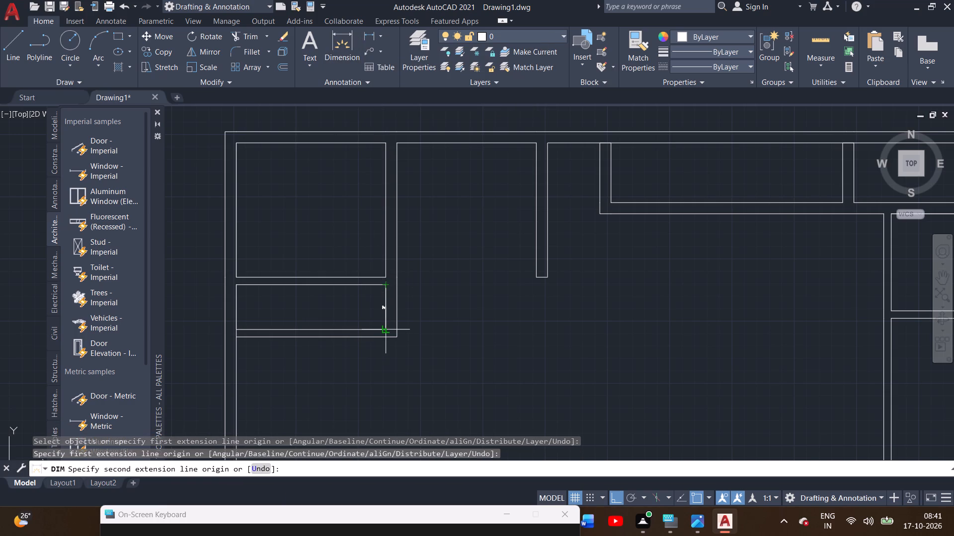
{"action": "left_click", "coordinate": [387, 328]}
{"action": "left_click", "coordinate": [373, 323]}
{"action": "scroll", "coordinate": [376, 306], "scroll_direction": "up", "scroll_amount": 1}
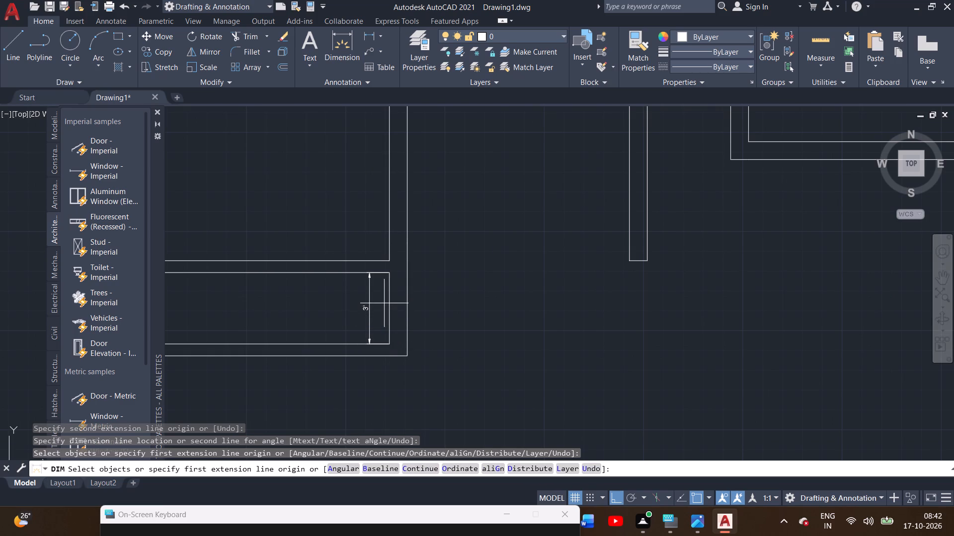
{"action": "right_click", "coordinate": [366, 314]}
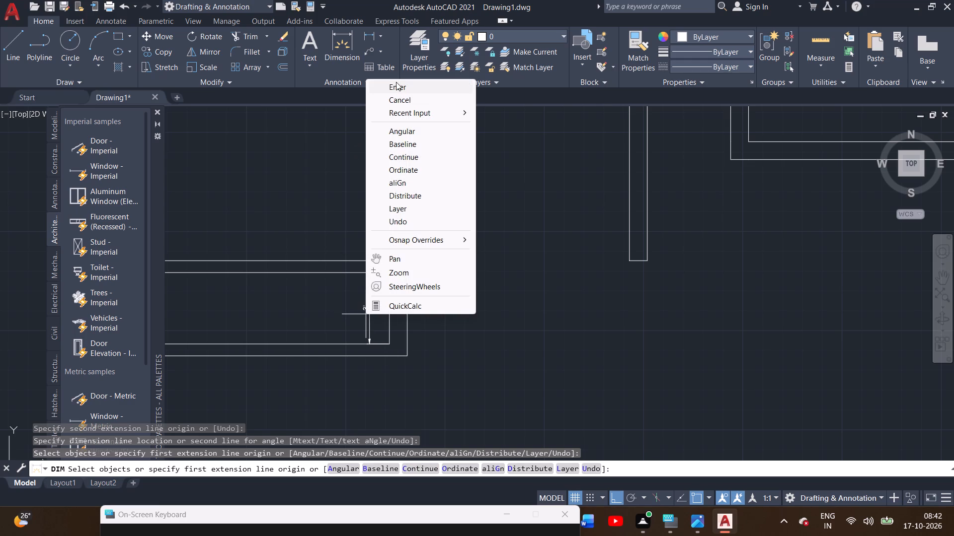
{"action": "left_click", "coordinate": [396, 84]}
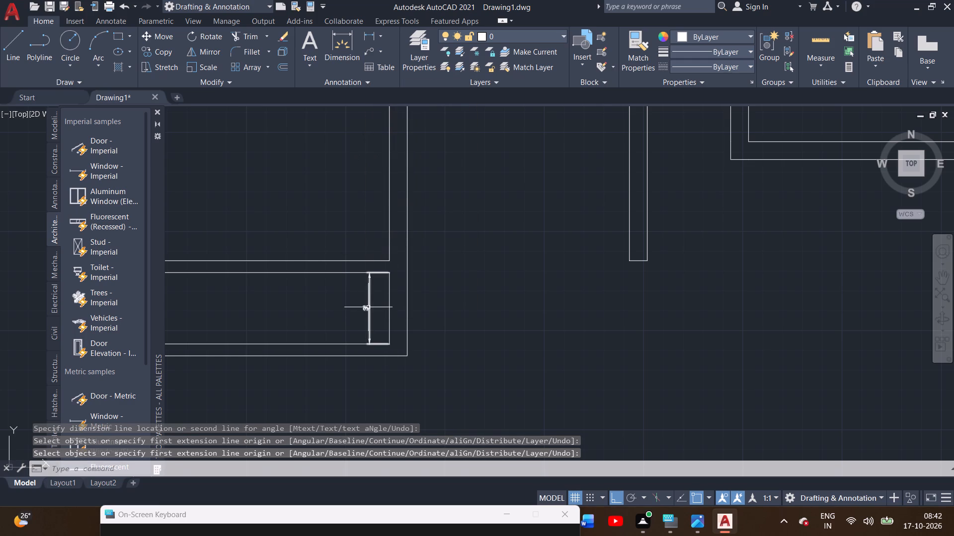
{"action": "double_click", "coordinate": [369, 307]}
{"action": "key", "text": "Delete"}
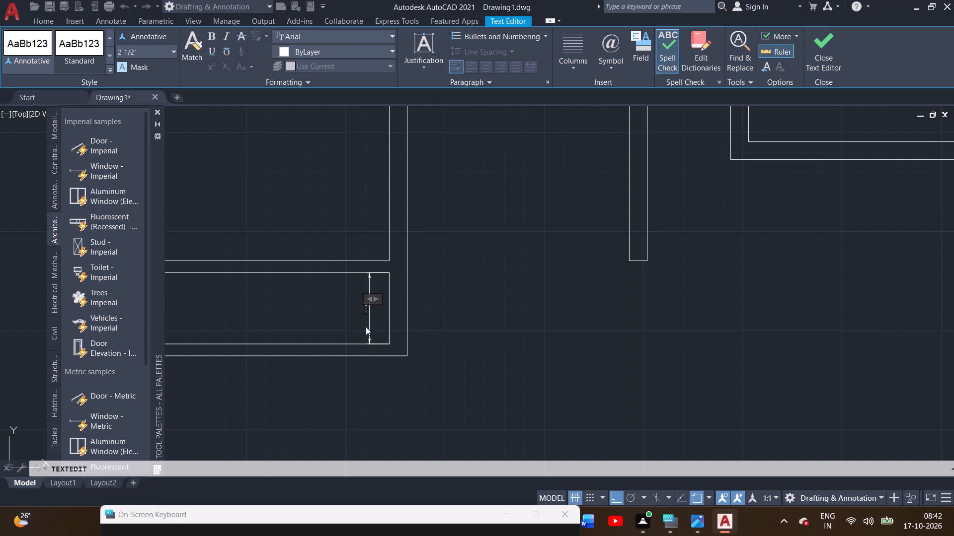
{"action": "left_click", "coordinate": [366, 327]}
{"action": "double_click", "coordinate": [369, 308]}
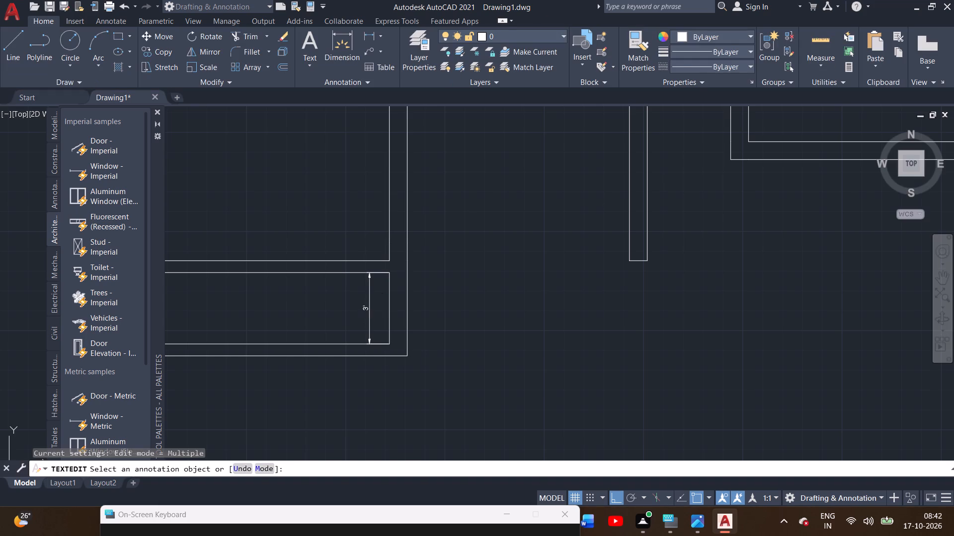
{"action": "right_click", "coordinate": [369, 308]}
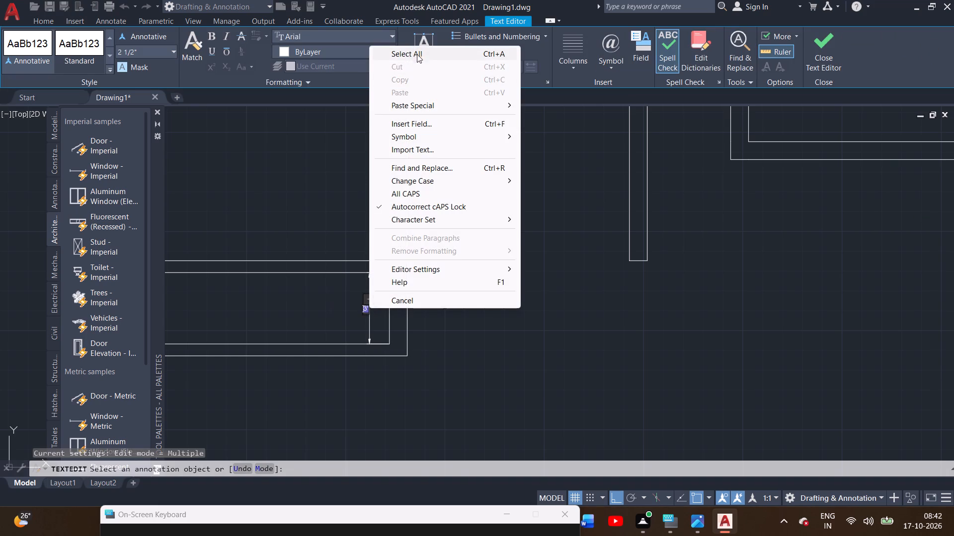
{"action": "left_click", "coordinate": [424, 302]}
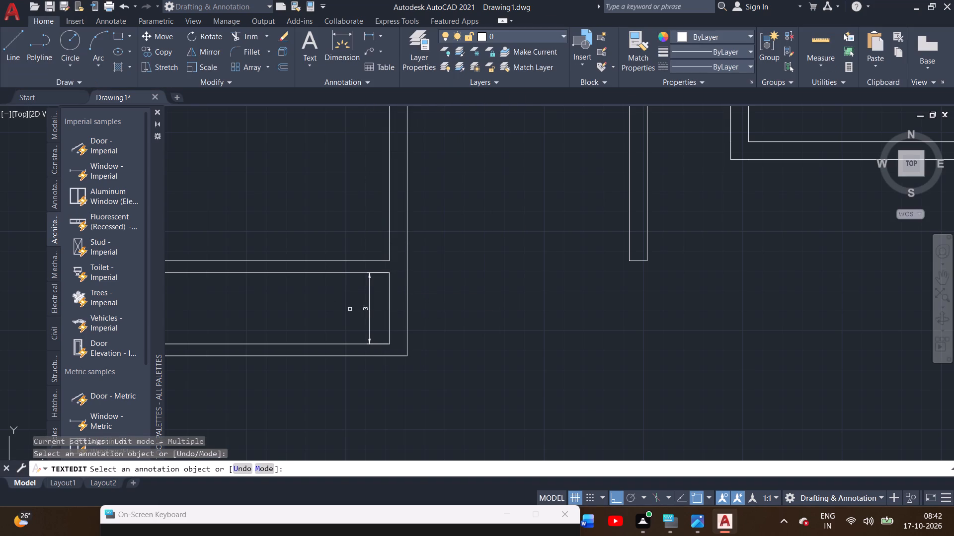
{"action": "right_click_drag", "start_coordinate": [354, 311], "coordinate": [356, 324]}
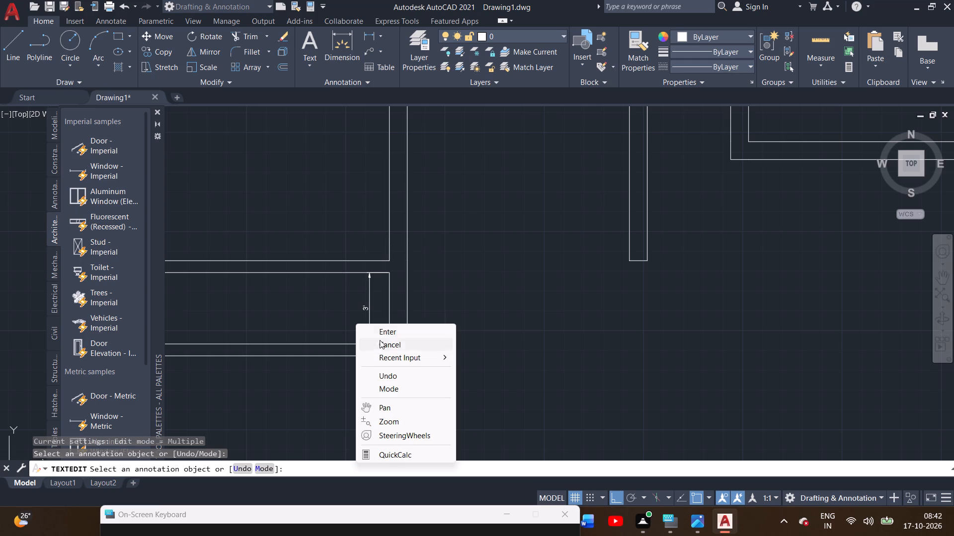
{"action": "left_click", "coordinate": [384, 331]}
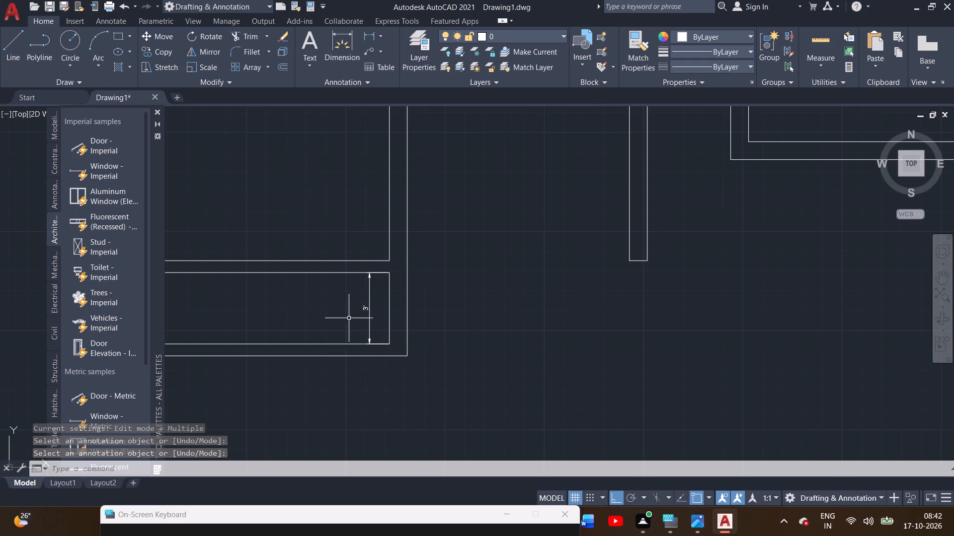
Delete the dimension on the narrow room's east side.
{"action": "left_click", "coordinate": [365, 307]}
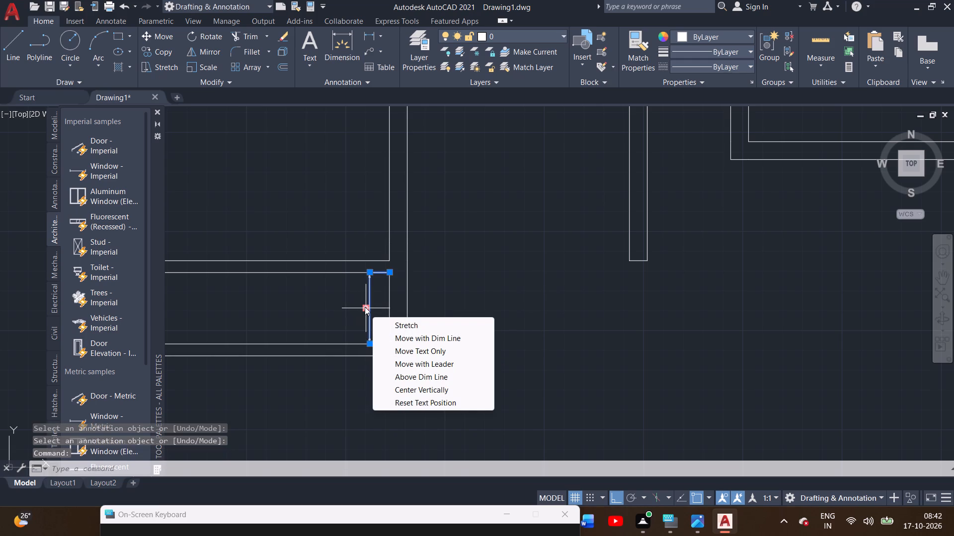
{"action": "key", "text": "Delete"}
{"action": "key", "text": "Delete"}
{"action": "key", "text": "Delete"}
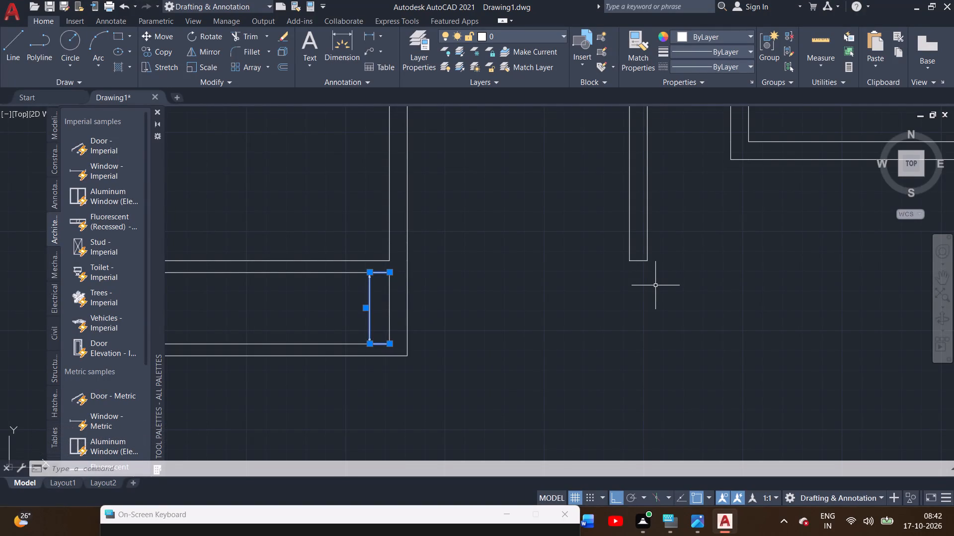
{"action": "key", "text": "Delete"}
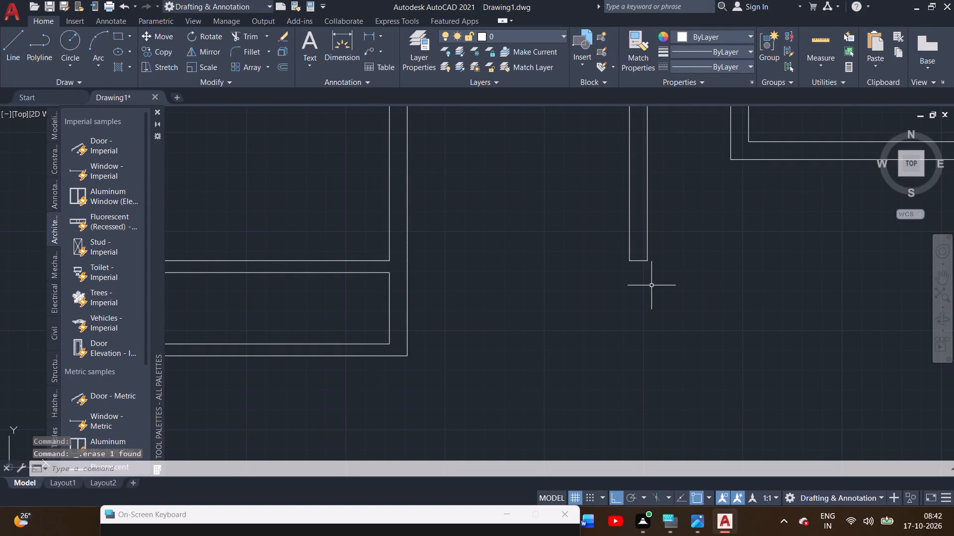
Draw connected lines down the narrow room's east inner face to the outer south line, east to the corner, 6" south, and west to the west wall.
{"action": "middle_click_drag", "start_coordinate": [469, 311], "coordinate": [646, 289]}
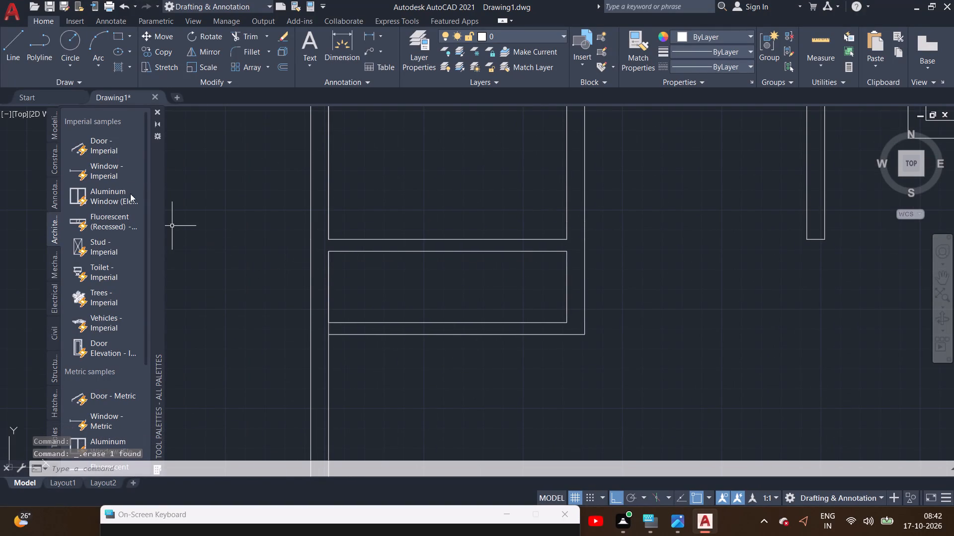
{"action": "left_click", "coordinate": [12, 41]}
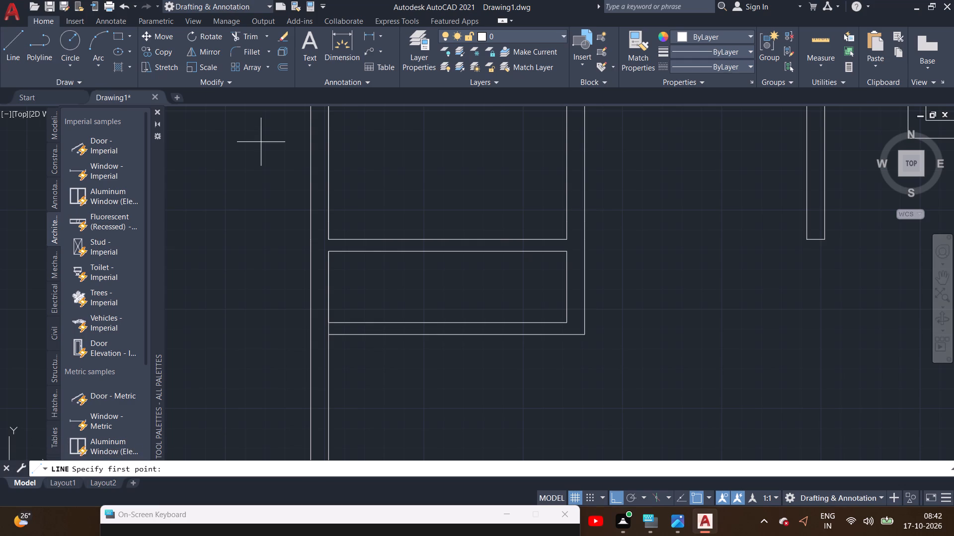
{"action": "middle_click_drag", "start_coordinate": [533, 272], "coordinate": [459, 213]}
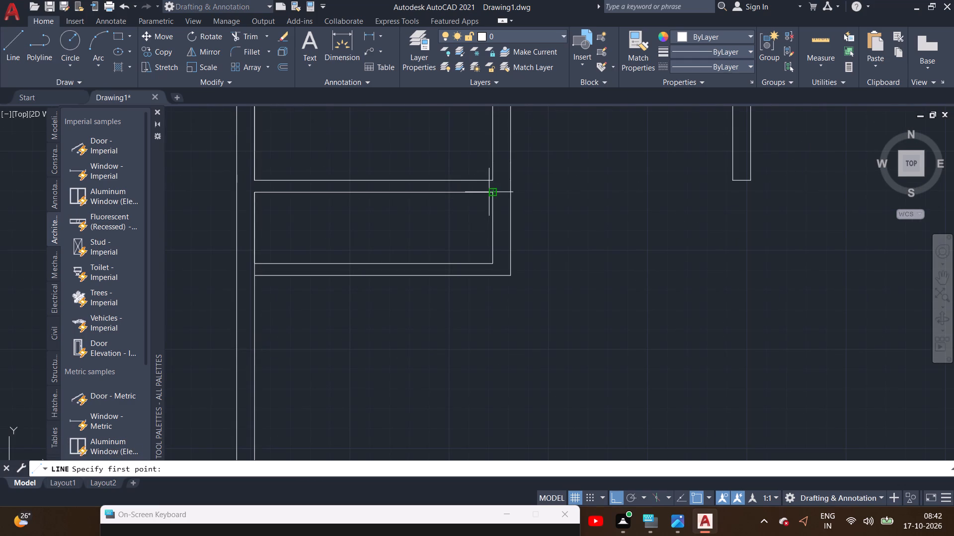
{"action": "left_click", "coordinate": [490, 193]}
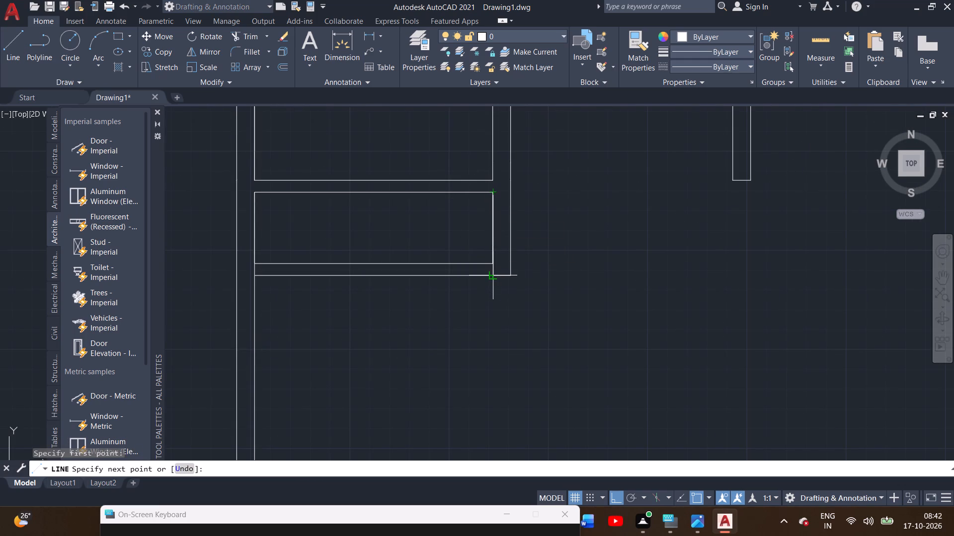
{"action": "left_click", "coordinate": [493, 274]}
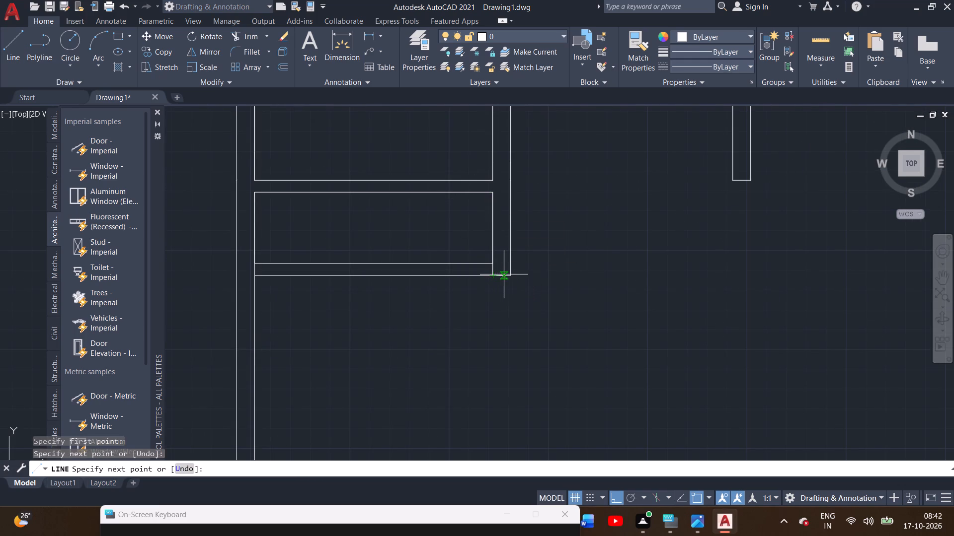
{"action": "left_click", "coordinate": [511, 274]}
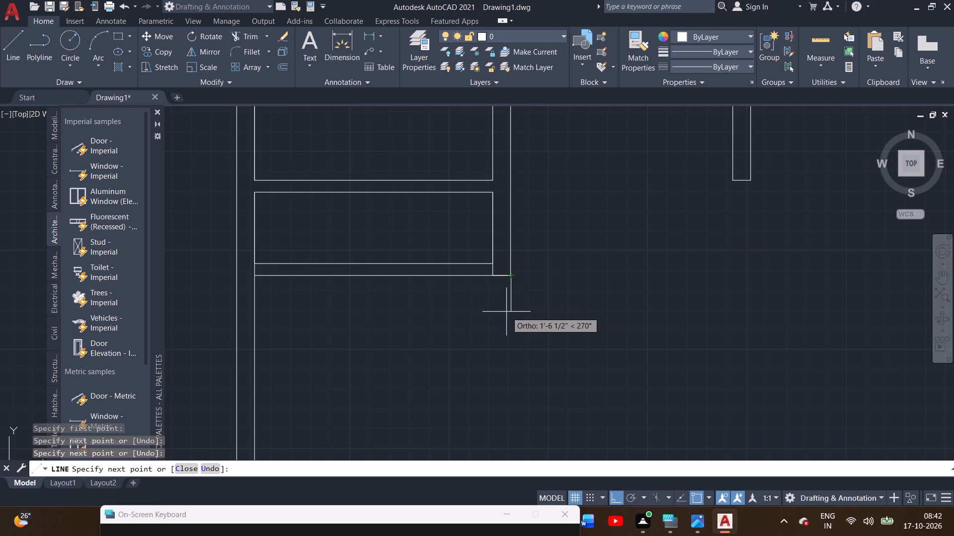
{"action": "key", "text": "6"}
{"action": "key", "text": "shift+quotedbl"}
{"action": "key", "text": "Return"}
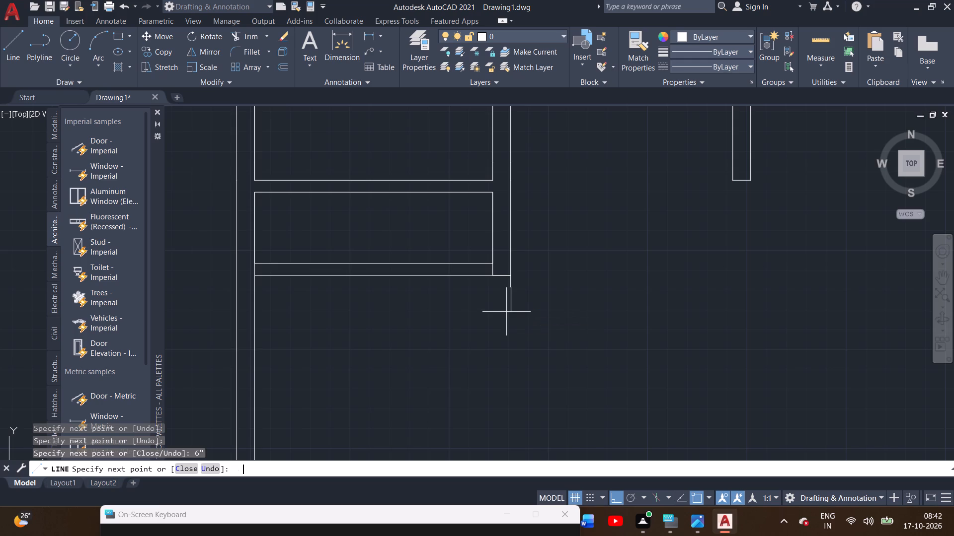
{"action": "scroll", "coordinate": [263, 285], "scroll_direction": "up", "scroll_amount": 2}
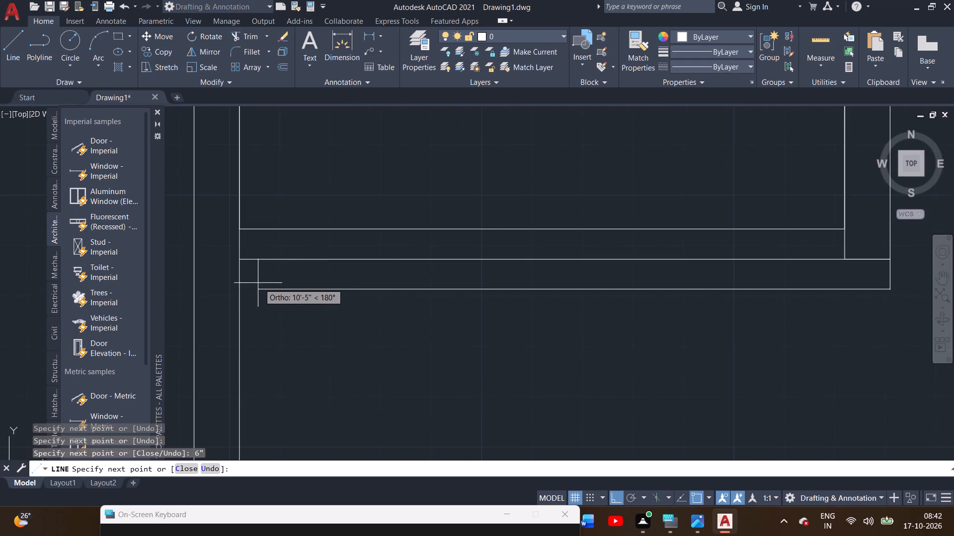
{"action": "left_click", "coordinate": [240, 290]}
{"action": "right_click", "coordinate": [241, 289]}
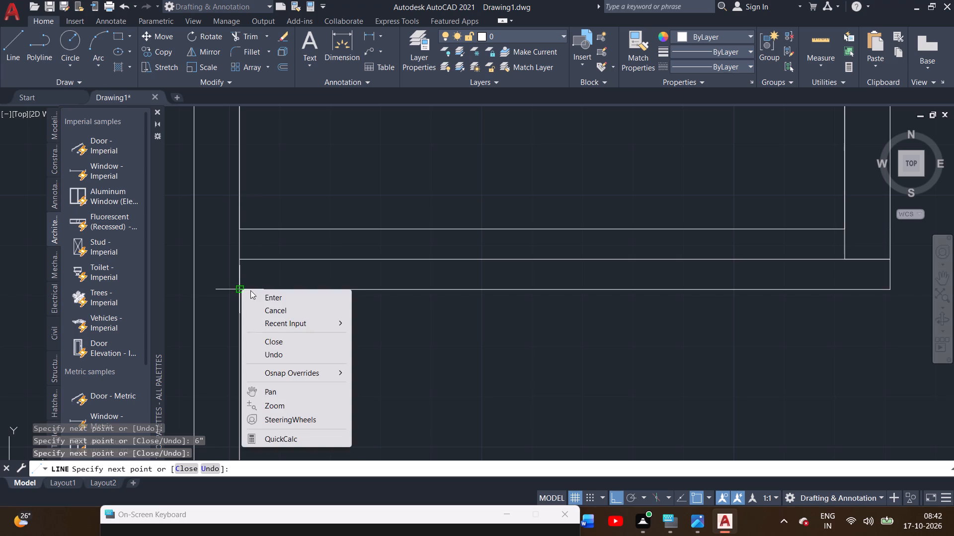
{"action": "left_click", "coordinate": [267, 295]}
Delete the old inner south wall line of the narrow room below the partition.
{"action": "scroll", "coordinate": [304, 289], "scroll_direction": "down", "scroll_amount": 1}
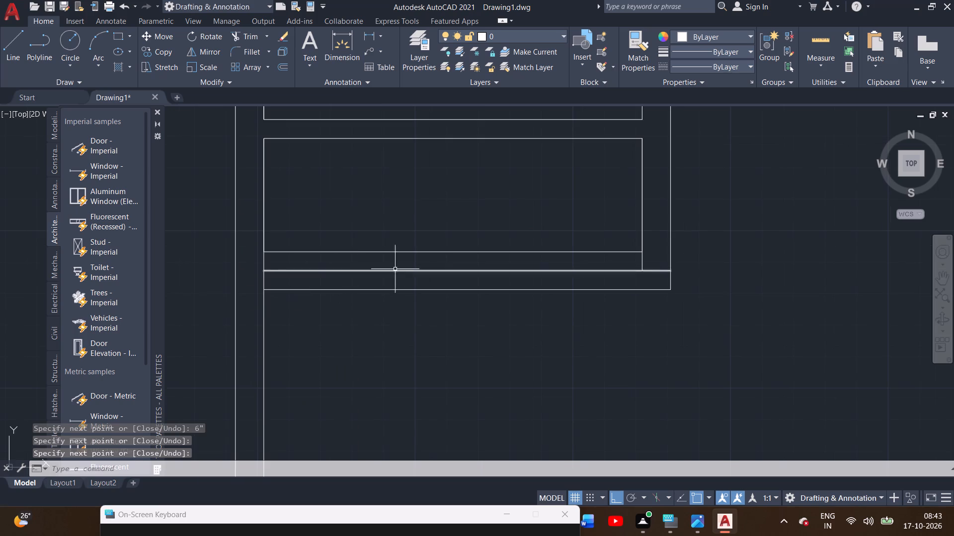
{"action": "middle_click_drag", "start_coordinate": [409, 252], "coordinate": [347, 225]}
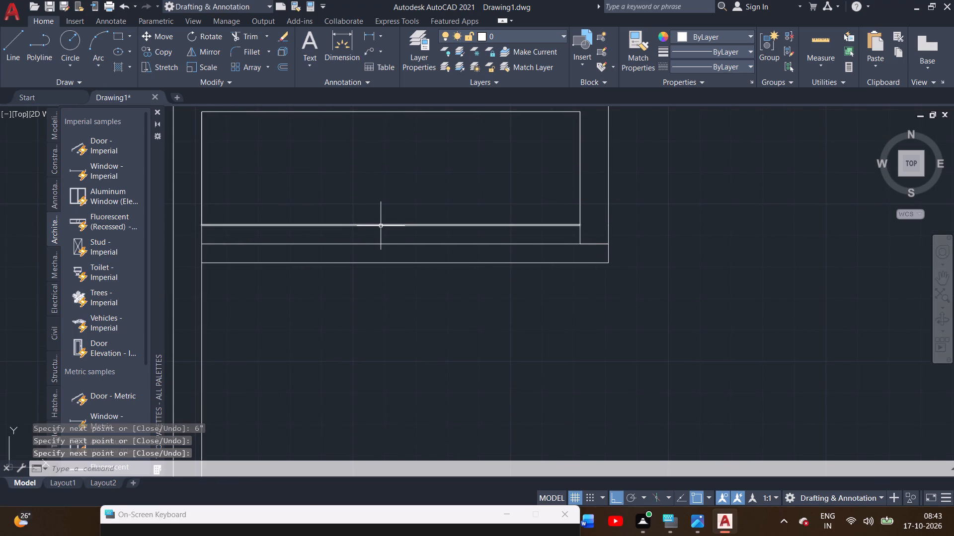
{"action": "left_click", "coordinate": [381, 226]}
{"action": "key", "text": "Delete"}
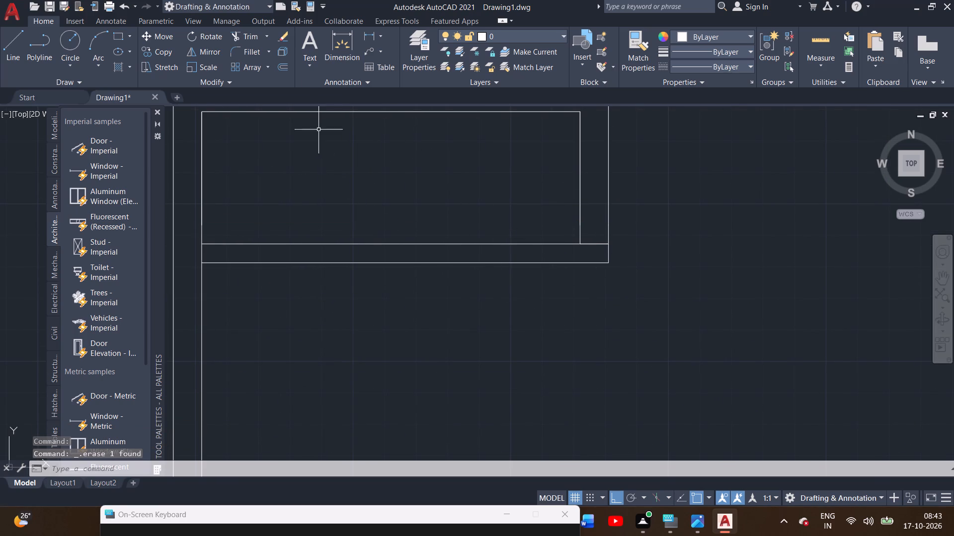
Trim the line crossing the east wall at the narrow room's southeast corner to open the corner junction.
{"action": "left_click", "coordinate": [243, 36]}
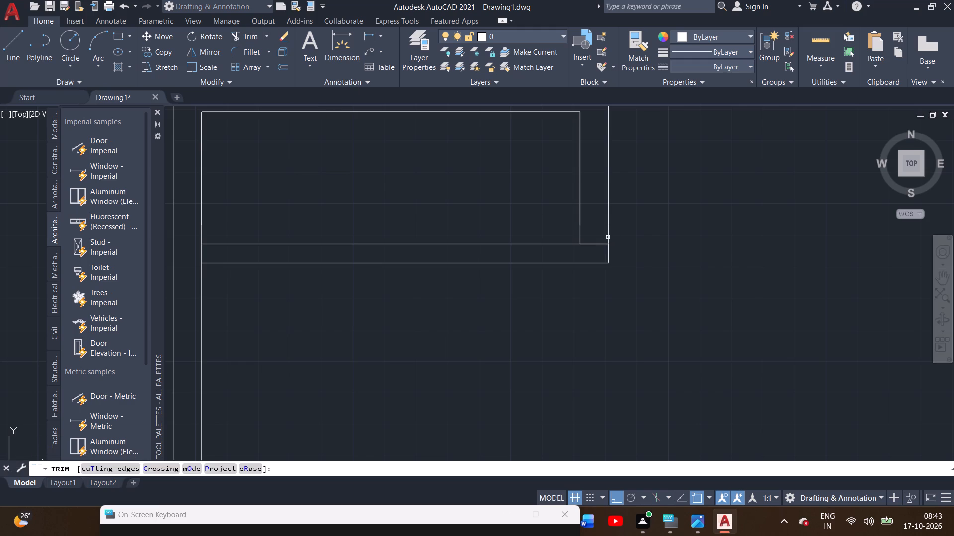
{"action": "scroll", "coordinate": [593, 244], "scroll_direction": "up", "scroll_amount": 2}
{"action": "left_click", "coordinate": [592, 244]}
{"action": "left_click_drag", "start_coordinate": [589, 223], "coordinate": [589, 249]}
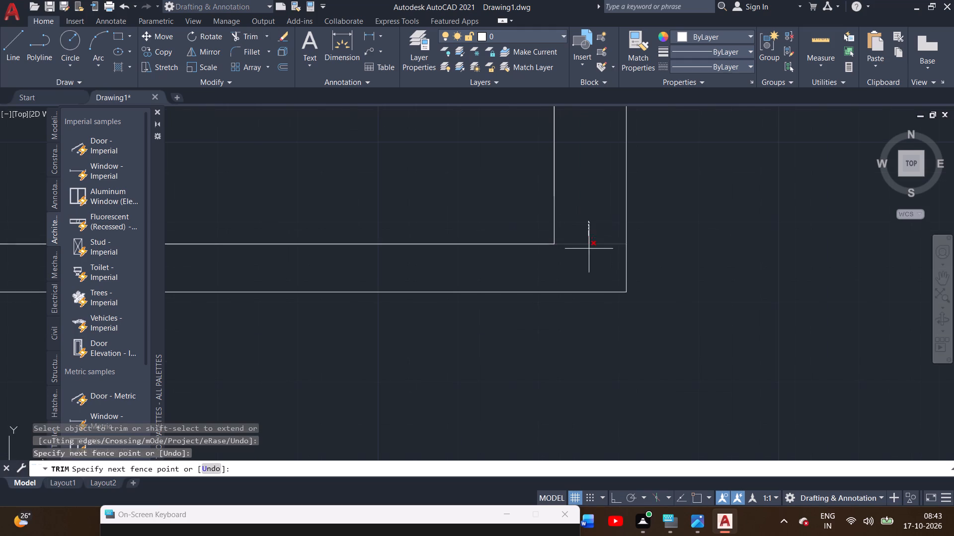
{"action": "left_click_drag", "start_coordinate": [589, 249], "coordinate": [592, 261]}
{"action": "scroll", "coordinate": [589, 259], "scroll_direction": "down", "scroll_amount": 2}
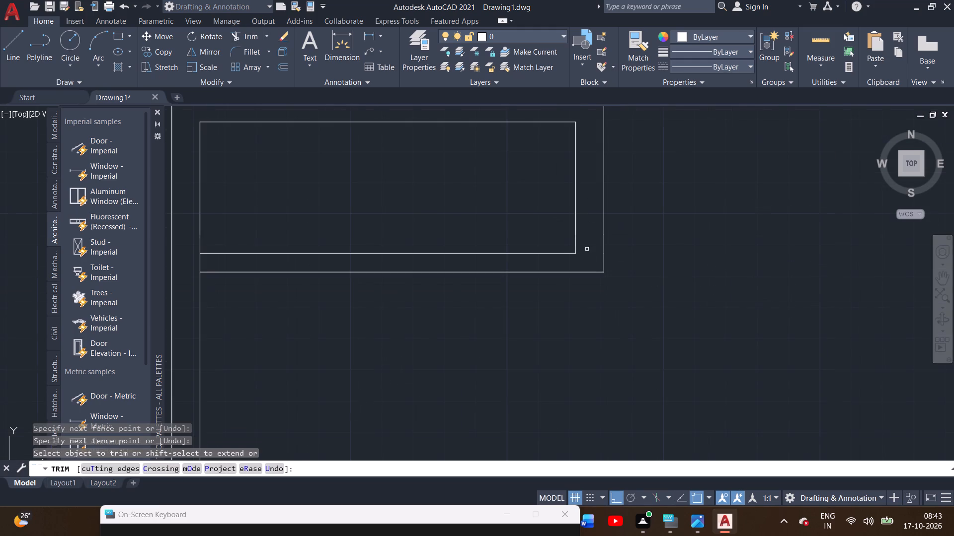
{"action": "scroll", "coordinate": [587, 249], "scroll_direction": "down", "scroll_amount": 2}
{"action": "middle_click_drag", "start_coordinate": [617, 226], "coordinate": [647, 297]}
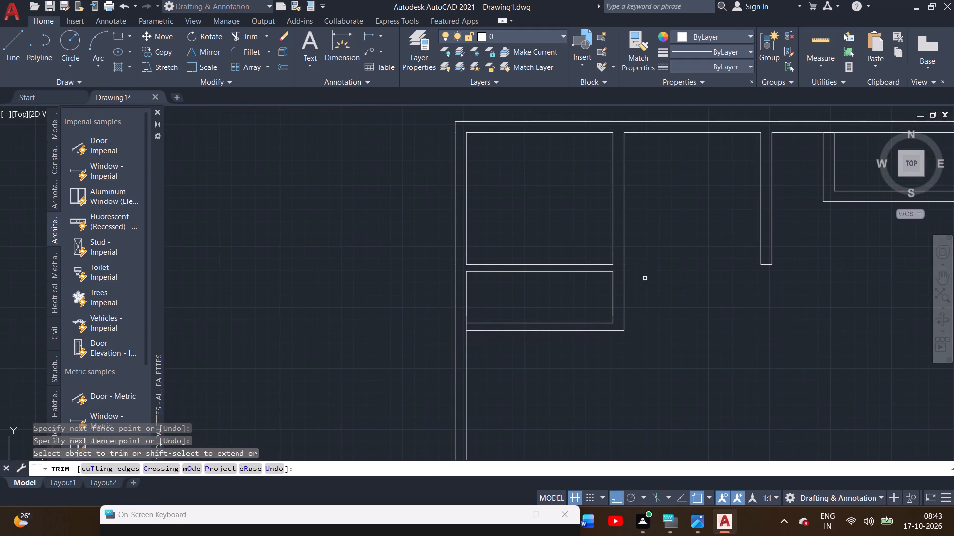
{"action": "right_click", "coordinate": [663, 199]}
{"action": "left_click", "coordinate": [673, 205]}
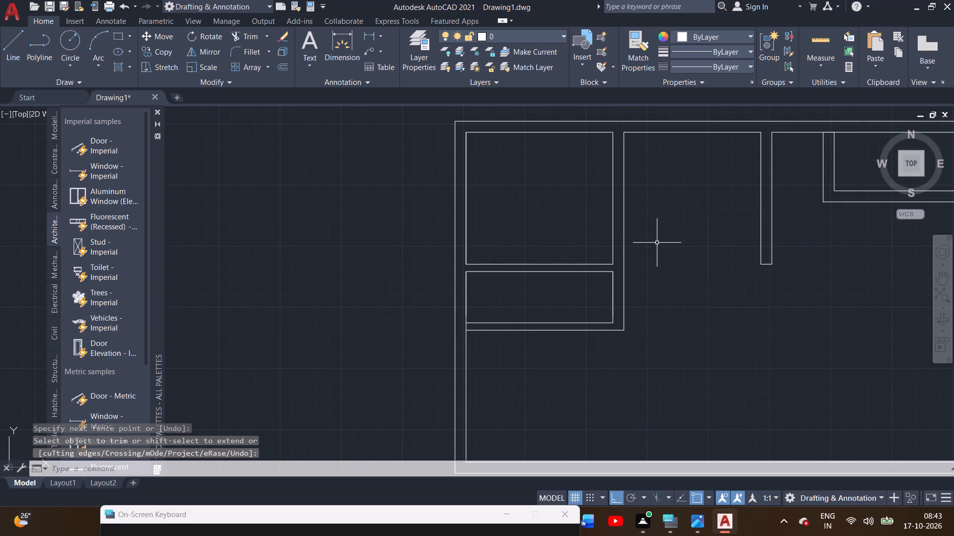
Draw a short line across the east wall, from the narrow room's inner southeast corner to the wall's outer face.
{"action": "middle_click_drag", "start_coordinate": [654, 243], "coordinate": [529, 164]}
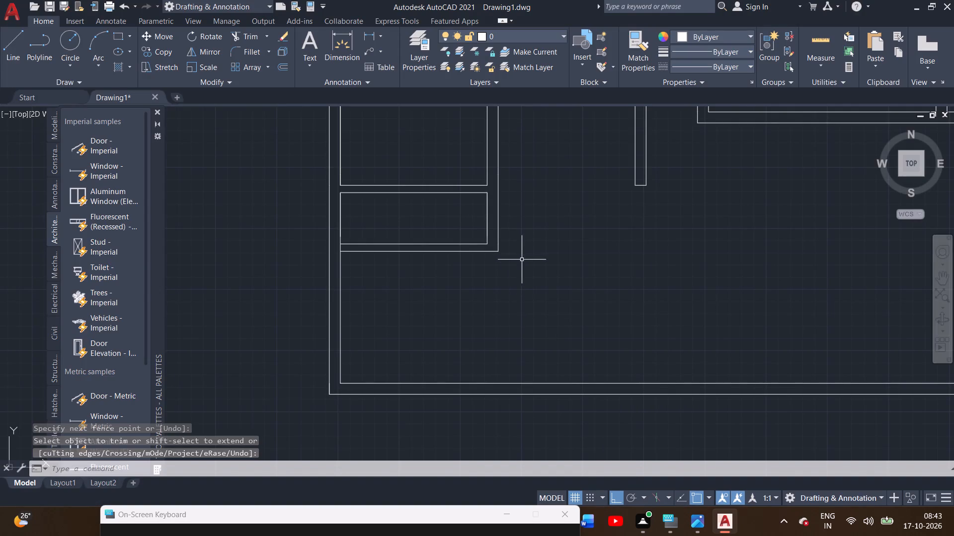
{"action": "middle_click_drag", "start_coordinate": [538, 274], "coordinate": [542, 342]}
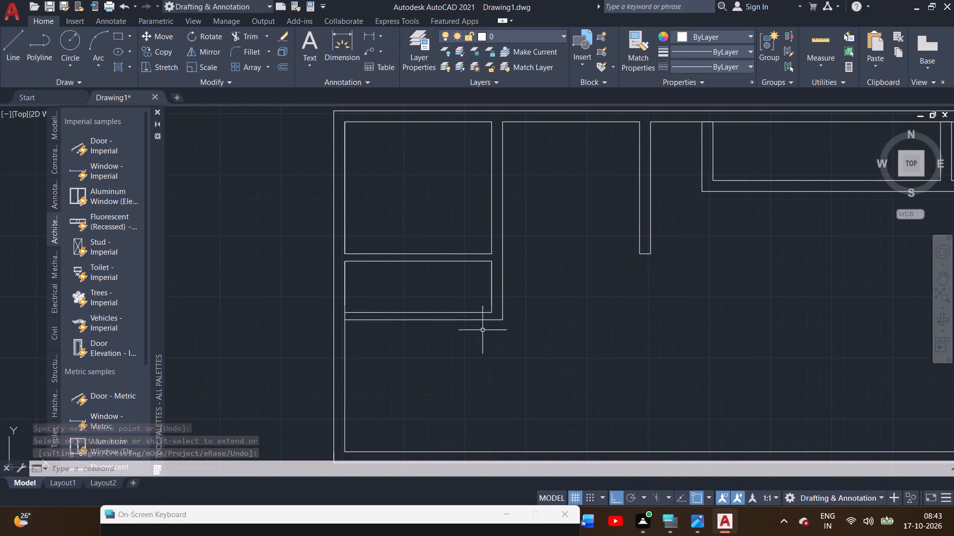
{"action": "scroll", "coordinate": [479, 329], "scroll_direction": "up", "scroll_amount": 3}
{"action": "scroll", "coordinate": [479, 329], "scroll_direction": "down", "scroll_amount": 1}
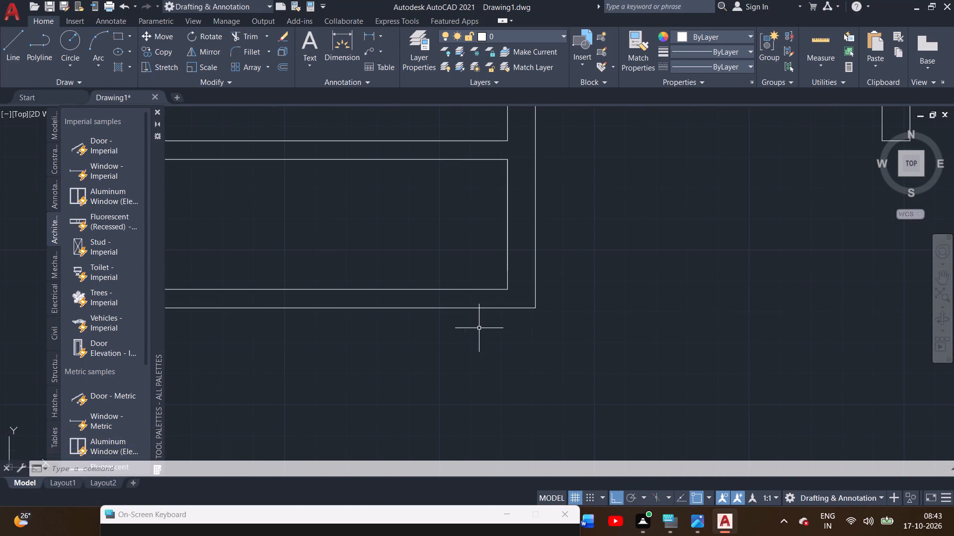
{"action": "middle_click_drag", "start_coordinate": [479, 328], "coordinate": [531, 382]}
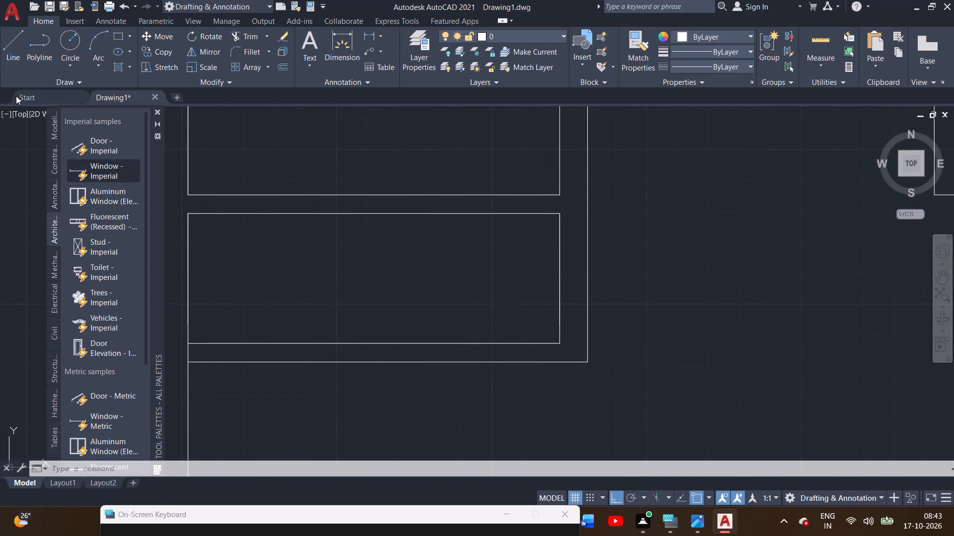
{"action": "left_click", "coordinate": [16, 62]}
{"action": "scroll", "coordinate": [568, 349], "scroll_direction": "up", "scroll_amount": 1}
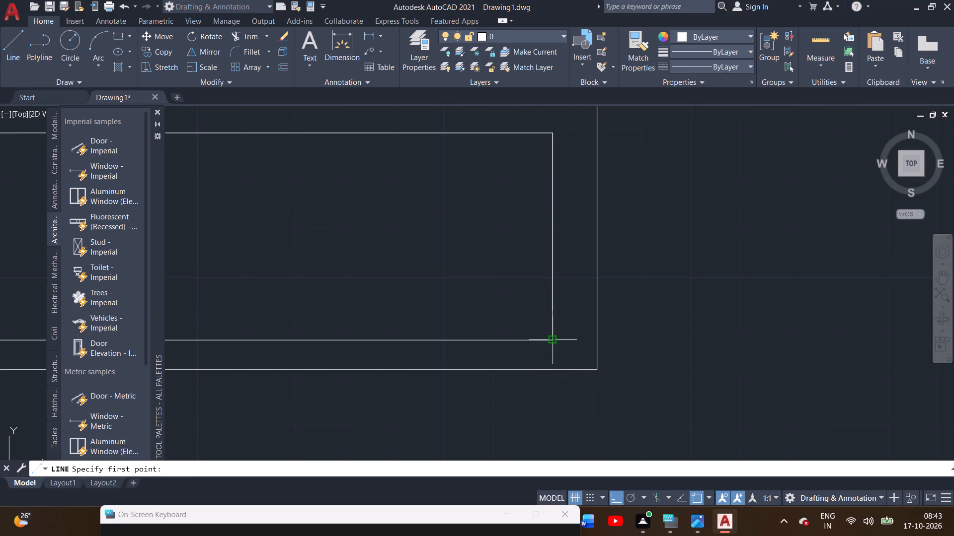
{"action": "left_click", "coordinate": [552, 338]}
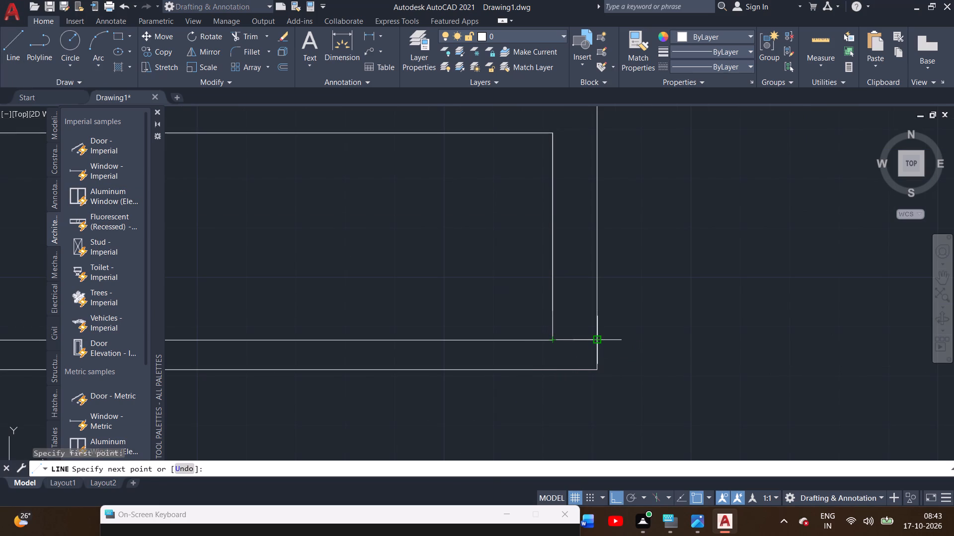
{"action": "left_click", "coordinate": [596, 340]}
{"action": "right_click", "coordinate": [605, 329]}
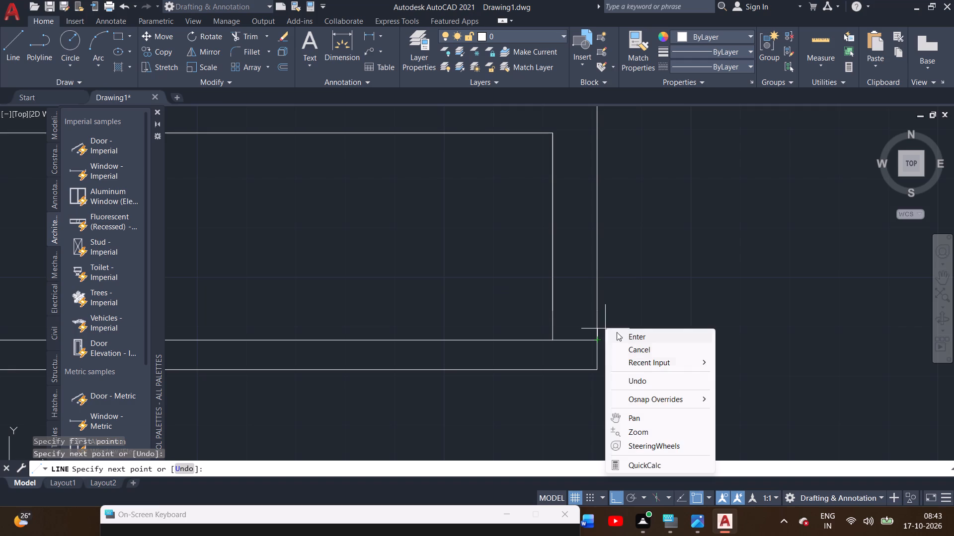
{"action": "left_click", "coordinate": [624, 337]}
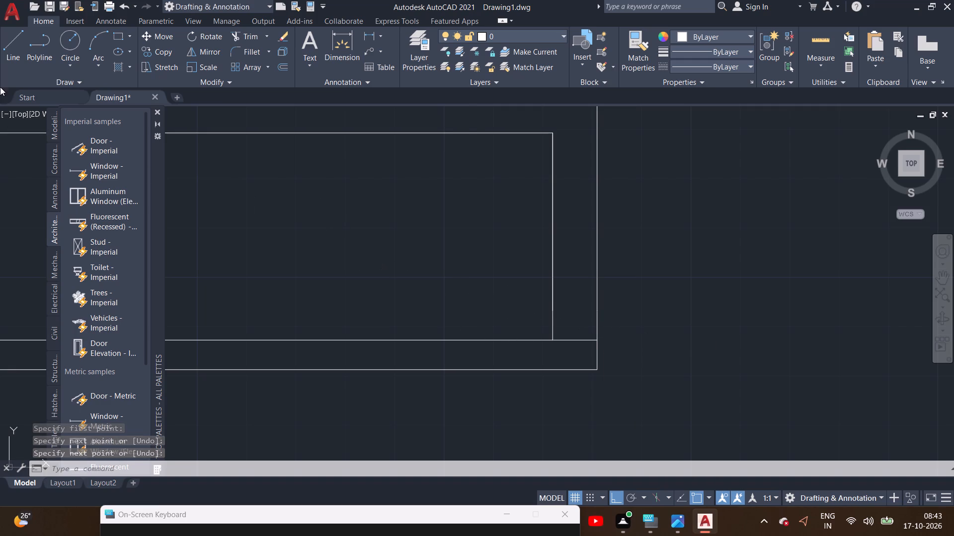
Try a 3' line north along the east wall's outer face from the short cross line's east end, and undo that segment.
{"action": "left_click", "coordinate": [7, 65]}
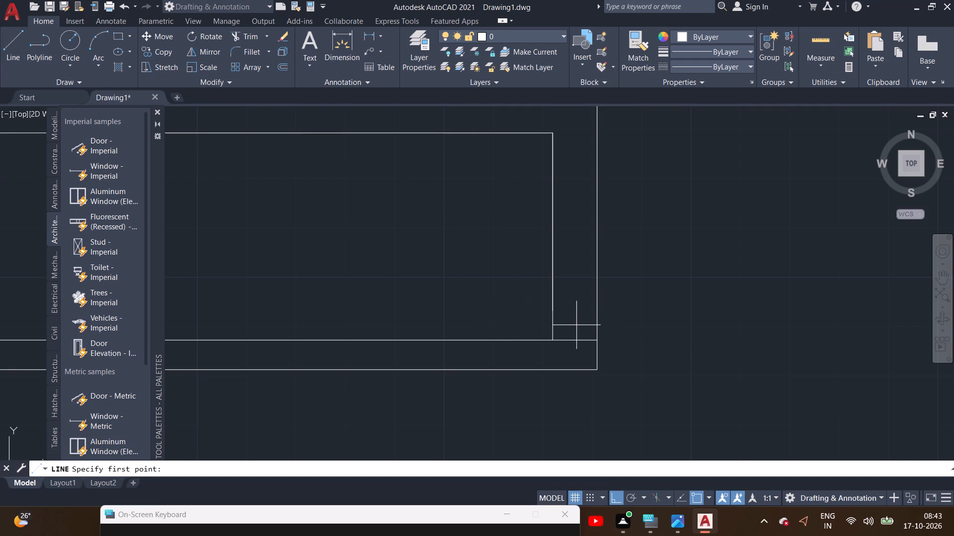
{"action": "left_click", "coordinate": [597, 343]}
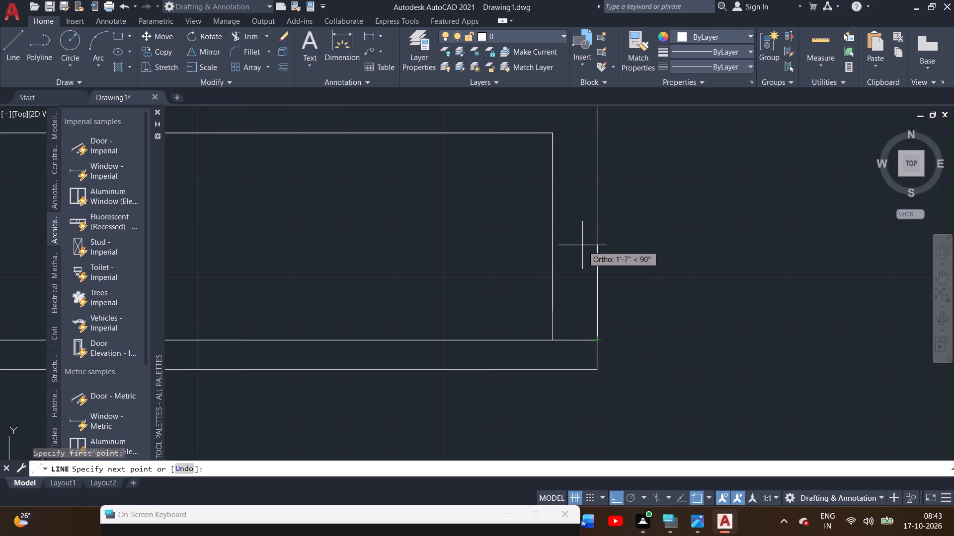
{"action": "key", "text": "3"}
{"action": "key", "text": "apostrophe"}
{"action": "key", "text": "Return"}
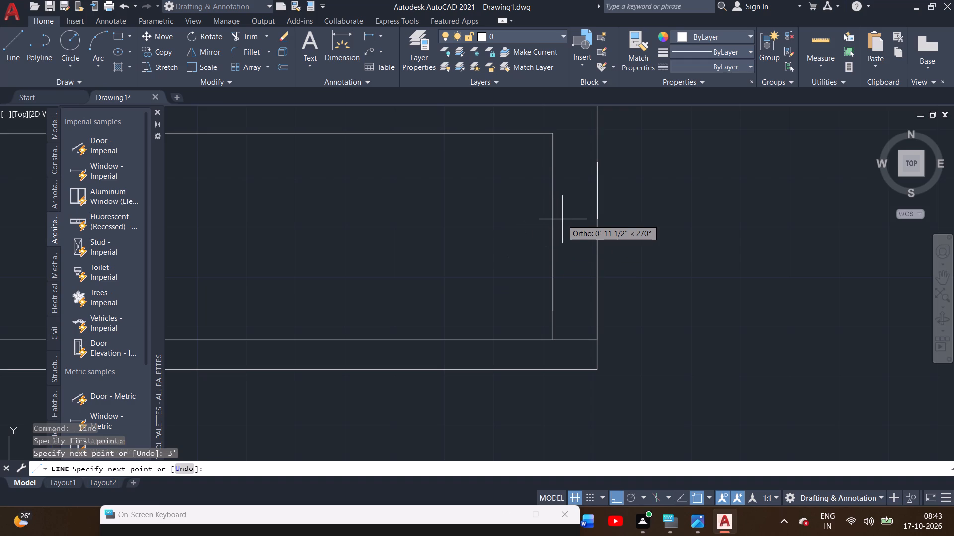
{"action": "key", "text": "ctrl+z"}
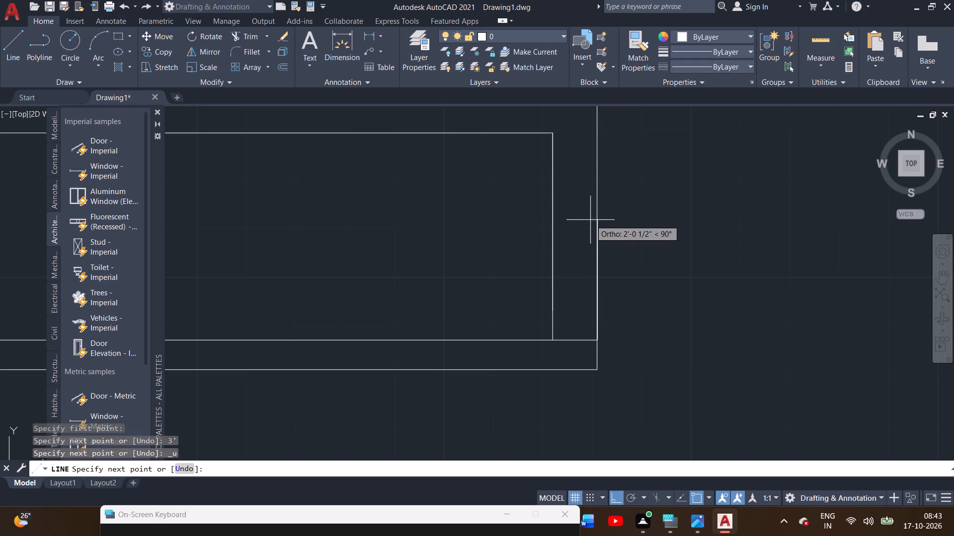
Draw the line 2.5' north along the narrow room's outer east wall face and turn it west to the wall's inner face.
{"action": "key", "text": "2"}
{"action": "key", "text": "period"}
{"action": "key", "text": "5"}
{"action": "key", "text": "apostrophe"}
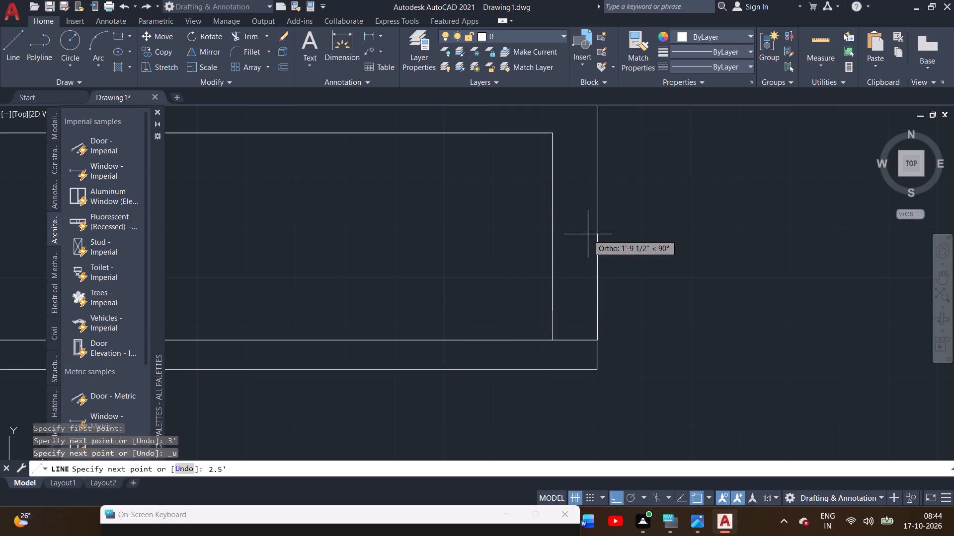
{"action": "key", "text": "2"}
{"action": "type", "text": ".5"}
{"action": "key", "text": "apostrophe"}
{"action": "key", "text": "Return"}
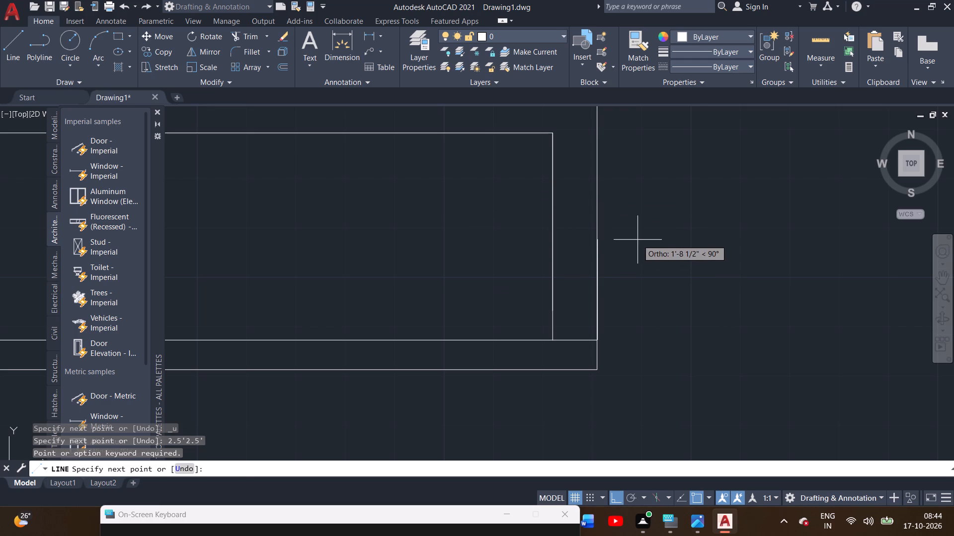
{"action": "key", "text": "2"}
{"action": "type", "text": ".5"}
{"action": "key", "text": "apostrophe"}
{"action": "key", "text": "Return"}
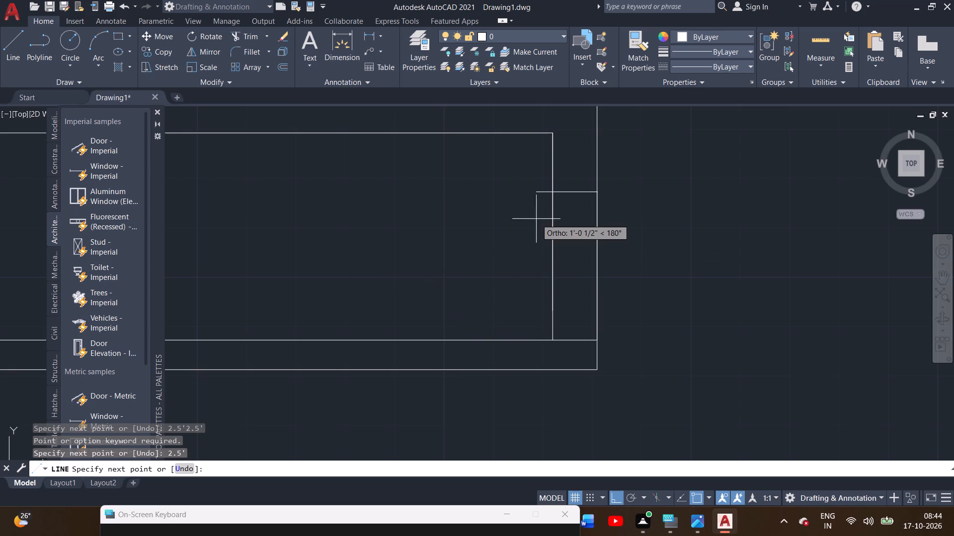
{"action": "scroll", "coordinate": [538, 203], "scroll_direction": "up", "scroll_amount": 3}
{"action": "left_click", "coordinate": [586, 161]}
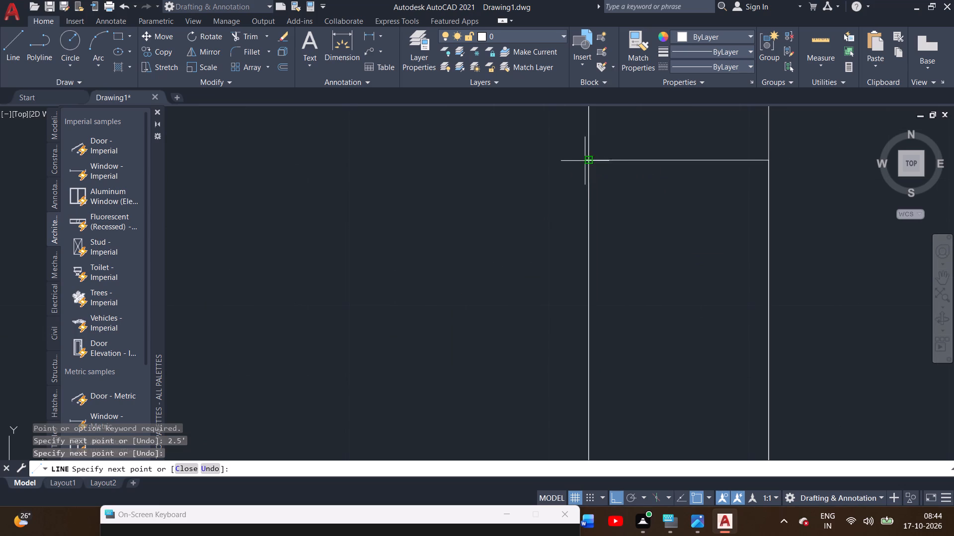
{"action": "right_click", "coordinate": [572, 163]}
{"action": "left_click", "coordinate": [591, 176]}
{"action": "scroll", "coordinate": [553, 199], "scroll_direction": "down", "scroll_amount": 3}
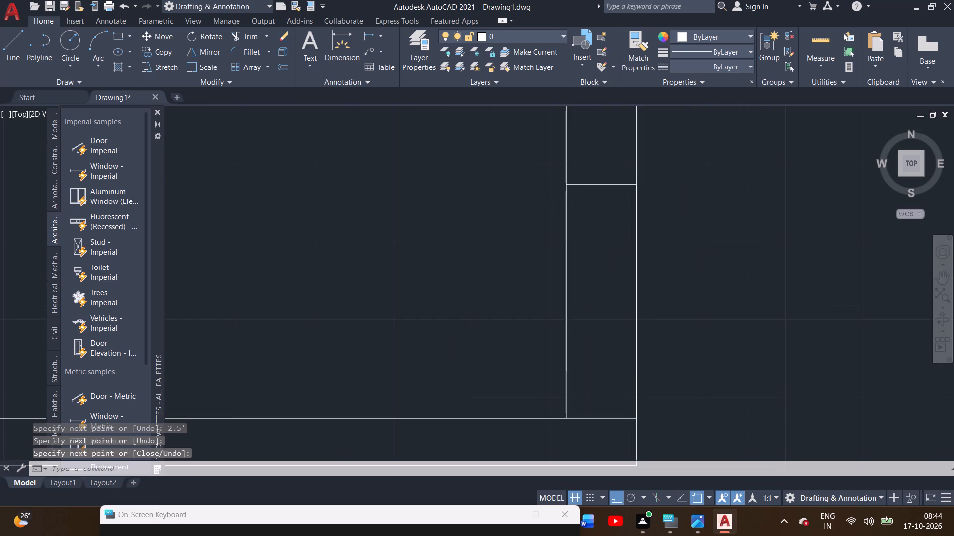
Trim the narrow room's inner east wall lines between the new cross line and the south wall.
{"action": "middle_click_drag", "start_coordinate": [550, 200], "coordinate": [452, 201]}
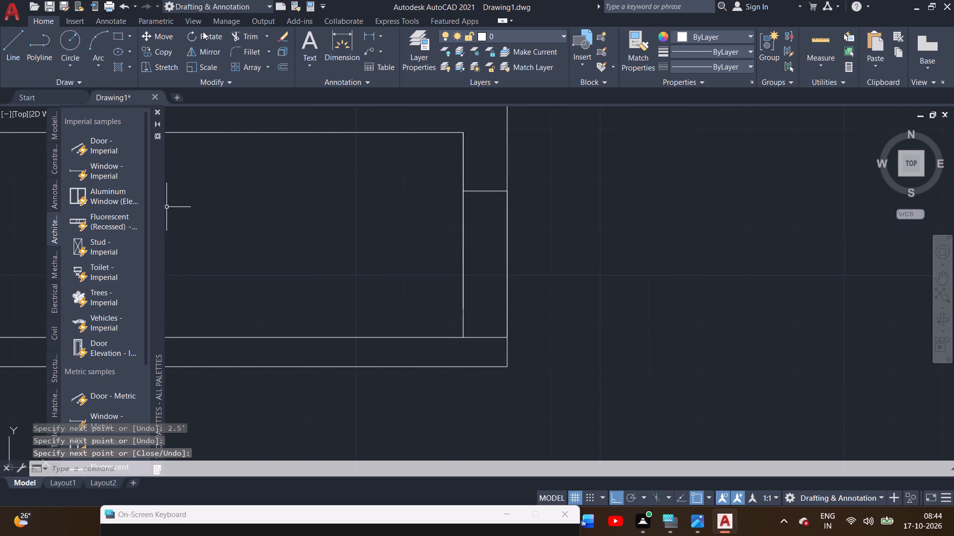
{"action": "left_click", "coordinate": [238, 34]}
{"action": "left_click", "coordinate": [463, 227]}
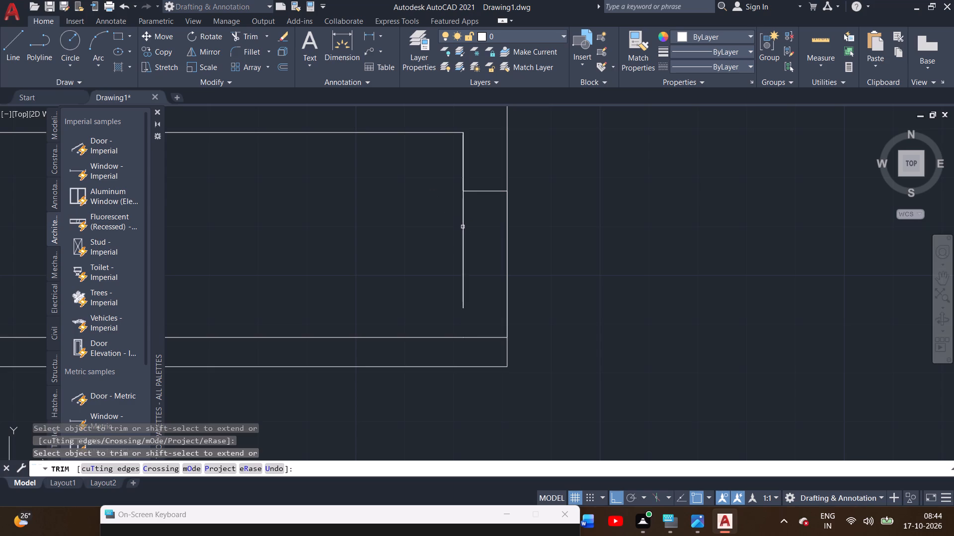
{"action": "left_click", "coordinate": [464, 222]}
{"action": "scroll", "coordinate": [461, 254], "scroll_direction": "down", "scroll_amount": 1}
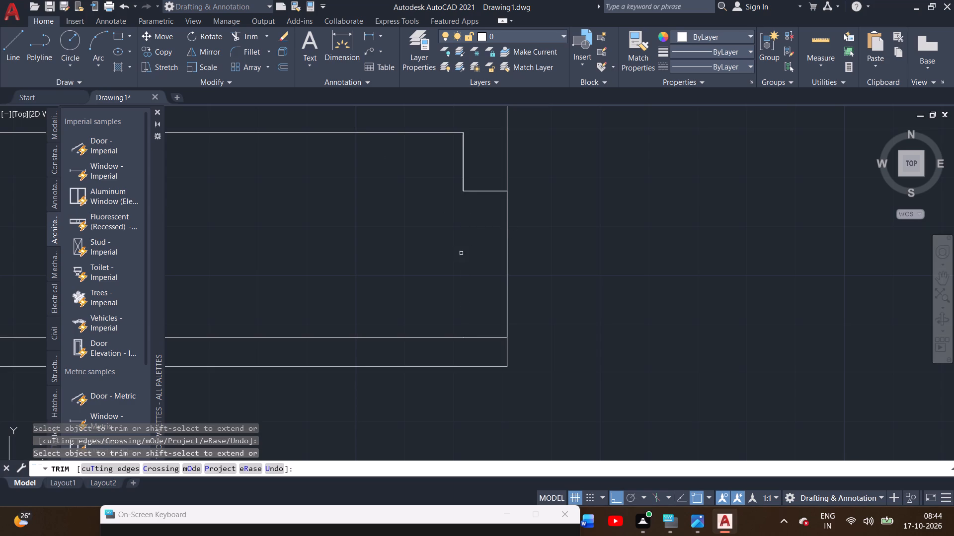
{"action": "scroll", "coordinate": [461, 253], "scroll_direction": "down", "scroll_amount": 2}
{"action": "right_click", "coordinate": [536, 244]}
{"action": "left_click", "coordinate": [558, 251]}
Examine the narrow room's east wall opening and the space between its south wall and the building's south wall.
{"action": "scroll", "coordinate": [533, 261], "scroll_direction": "down", "scroll_amount": 3}
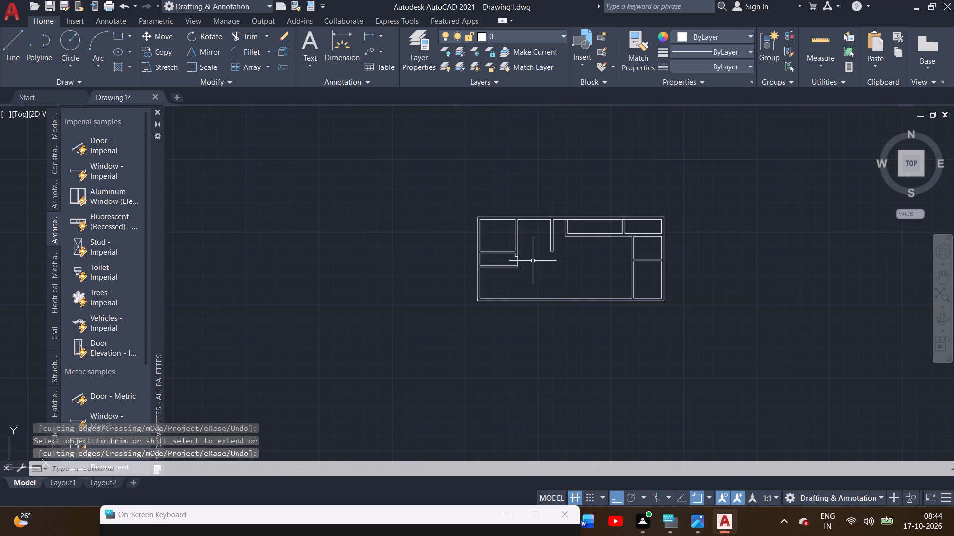
{"action": "middle_click_drag", "start_coordinate": [533, 261], "coordinate": [510, 245]}
{"action": "scroll", "coordinate": [494, 223], "scroll_direction": "up", "scroll_amount": 5}
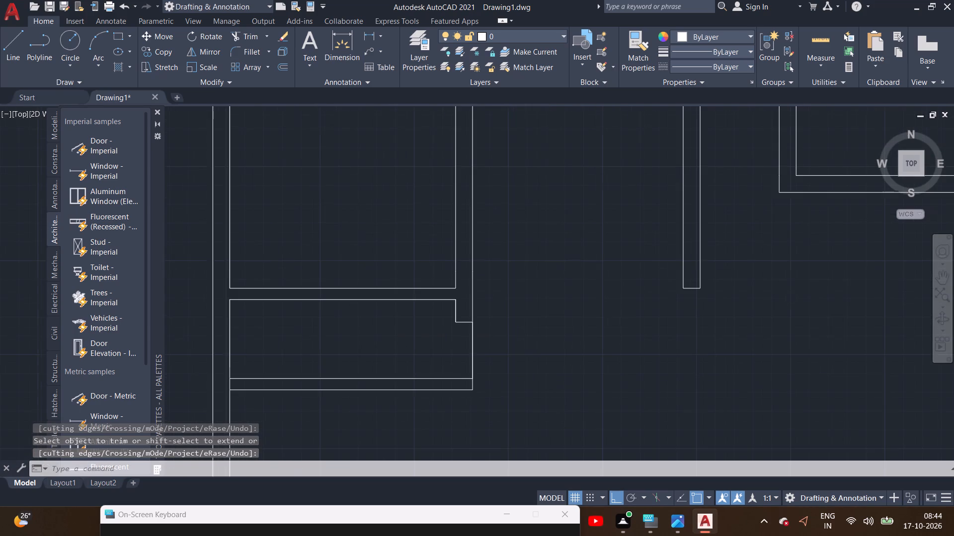
{"action": "middle_click_drag", "start_coordinate": [520, 249], "coordinate": [538, 298]}
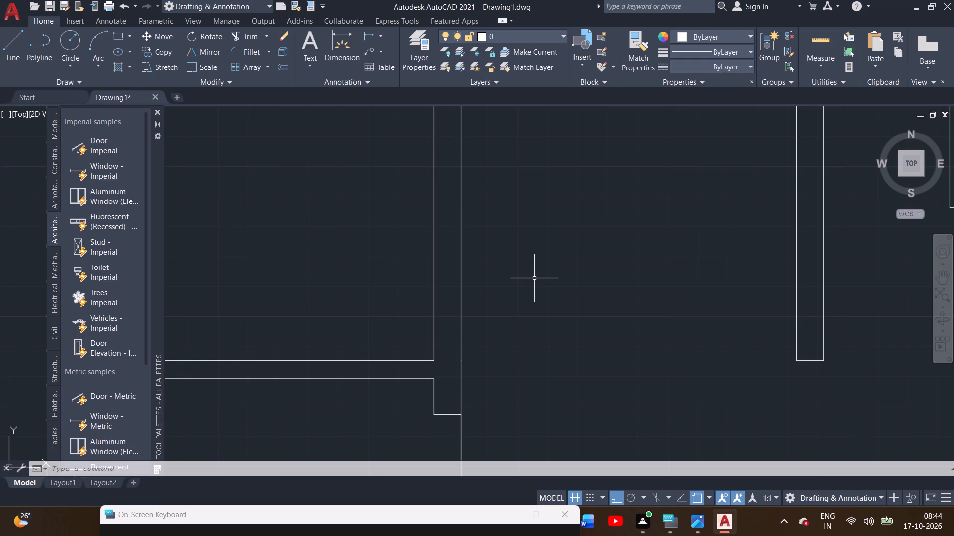
{"action": "scroll", "coordinate": [522, 264], "scroll_direction": "down", "scroll_amount": 1}
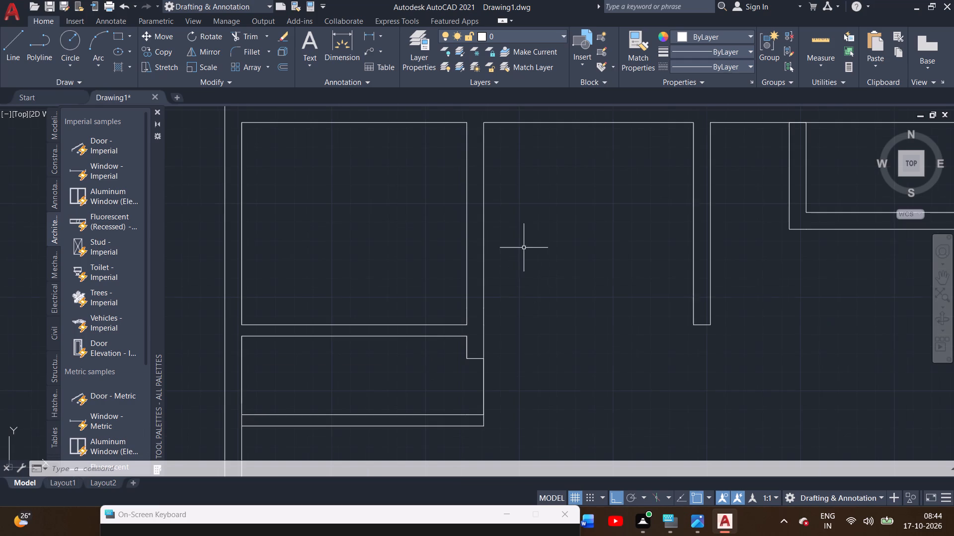
{"action": "middle_click_drag", "start_coordinate": [548, 285], "coordinate": [549, 170]}
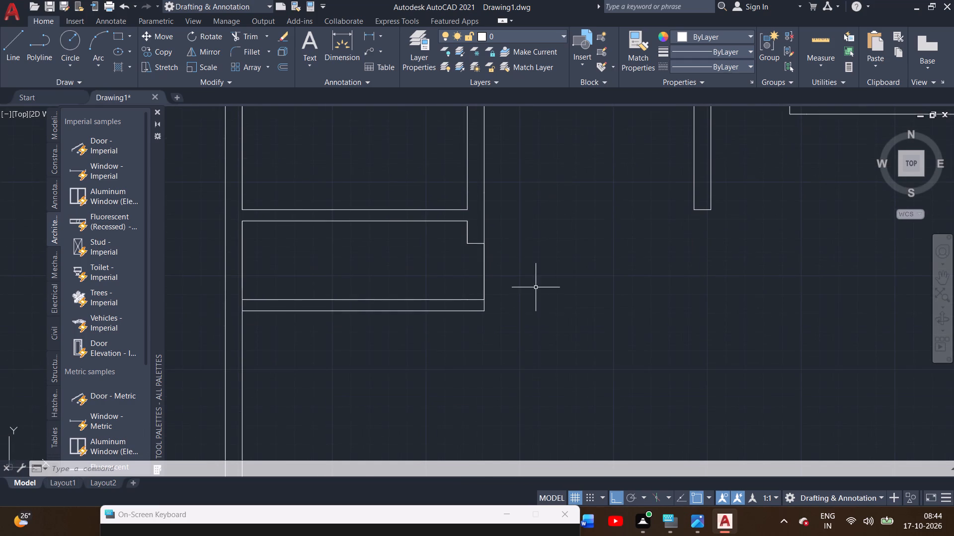
{"action": "middle_click_drag", "start_coordinate": [536, 290], "coordinate": [567, 210]}
{"action": "scroll", "coordinate": [402, 268], "scroll_direction": "down", "scroll_amount": 1}
{"action": "middle_click_drag", "start_coordinate": [402, 268], "coordinate": [401, 268]}
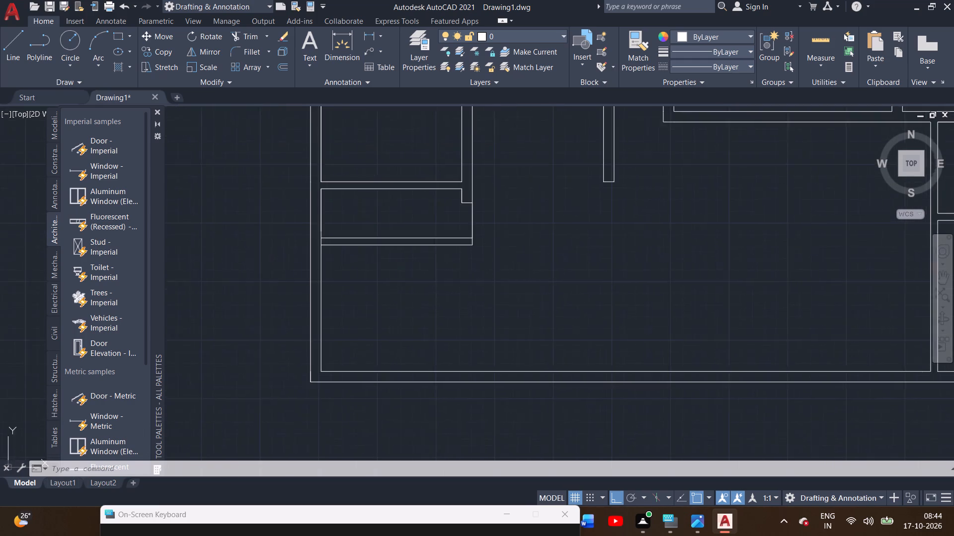
{"action": "middle_click_drag", "start_coordinate": [401, 268], "coordinate": [391, 245]}
Check the distance along the west wall's inner face from the narrow room's outer south wall line to the building's inner southwest corner.
{"action": "left_click", "coordinate": [335, 46]}
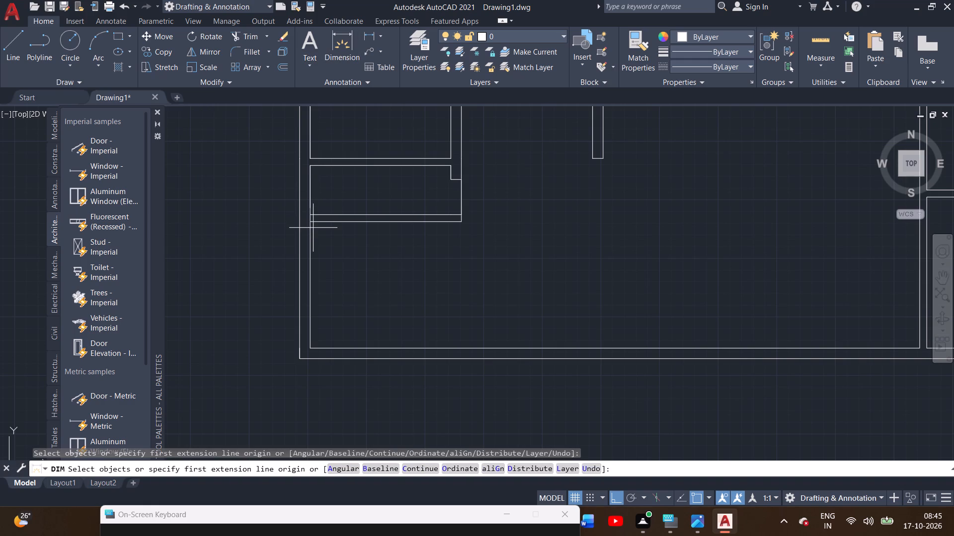
{"action": "scroll", "coordinate": [313, 228], "scroll_direction": "up", "scroll_amount": 1}
{"action": "left_click", "coordinate": [309, 217]}
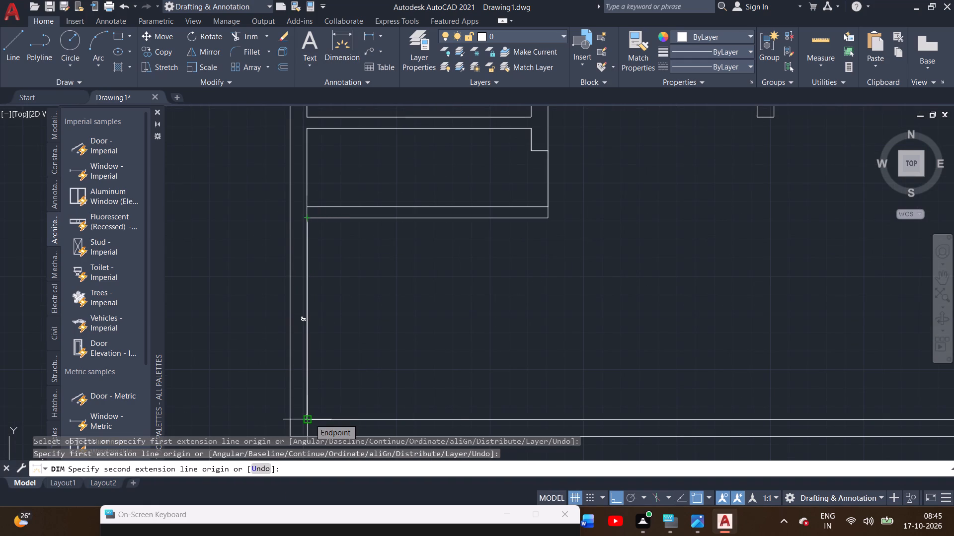
{"action": "scroll", "coordinate": [310, 418], "scroll_direction": "up", "scroll_amount": 1}
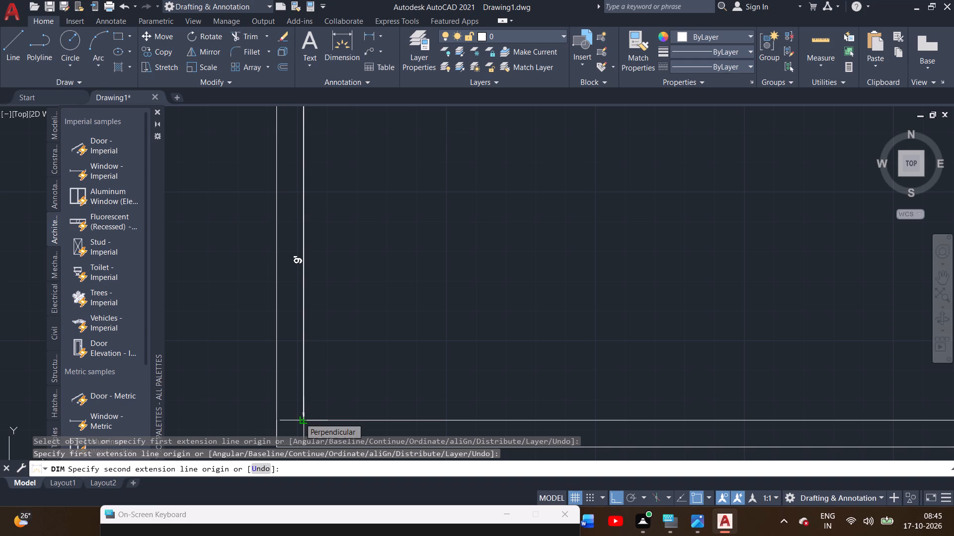
{"action": "right_click", "coordinate": [308, 366]}
{"action": "right_click", "coordinate": [308, 366]}
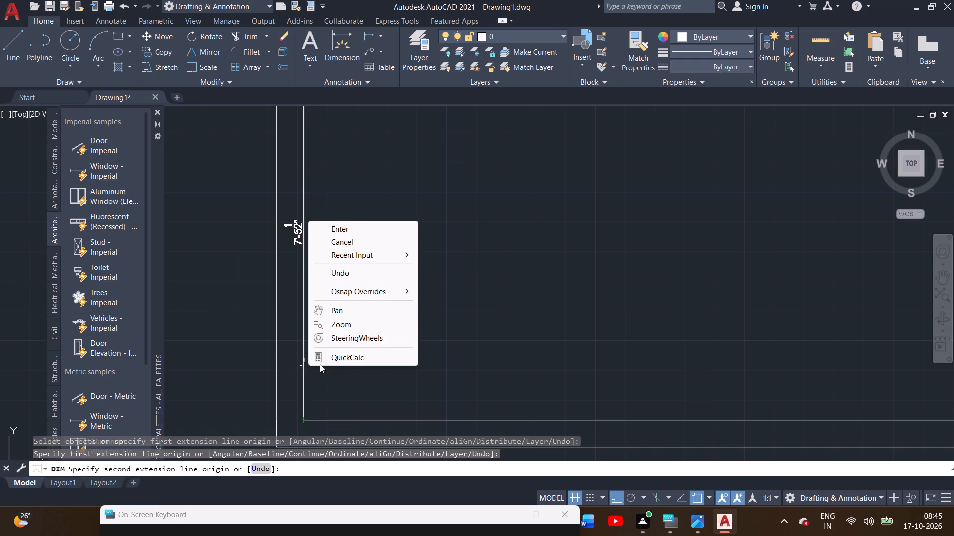
{"action": "double_click", "coordinate": [358, 228]}
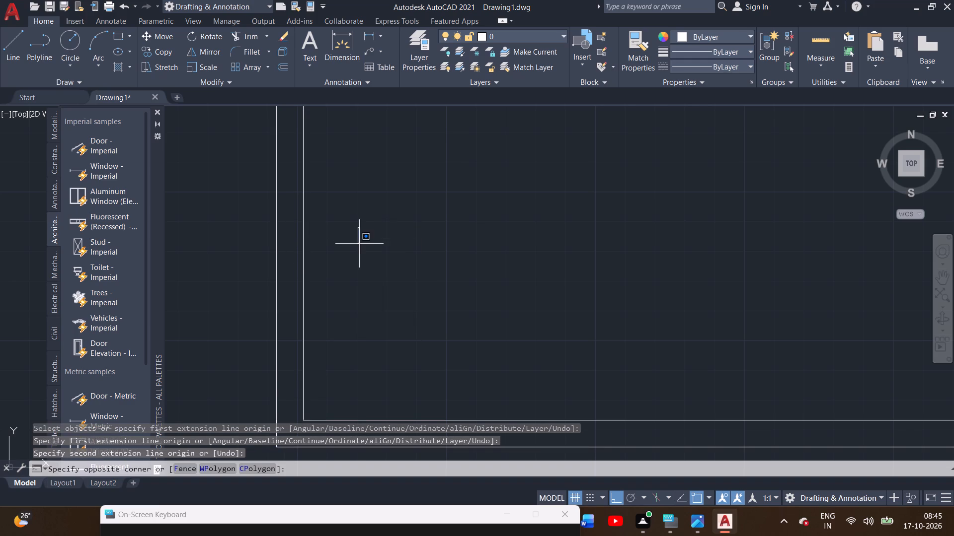
{"action": "scroll", "coordinate": [360, 248], "scroll_direction": "down", "scroll_amount": 1}
{"action": "middle_click", "coordinate": [361, 265]}
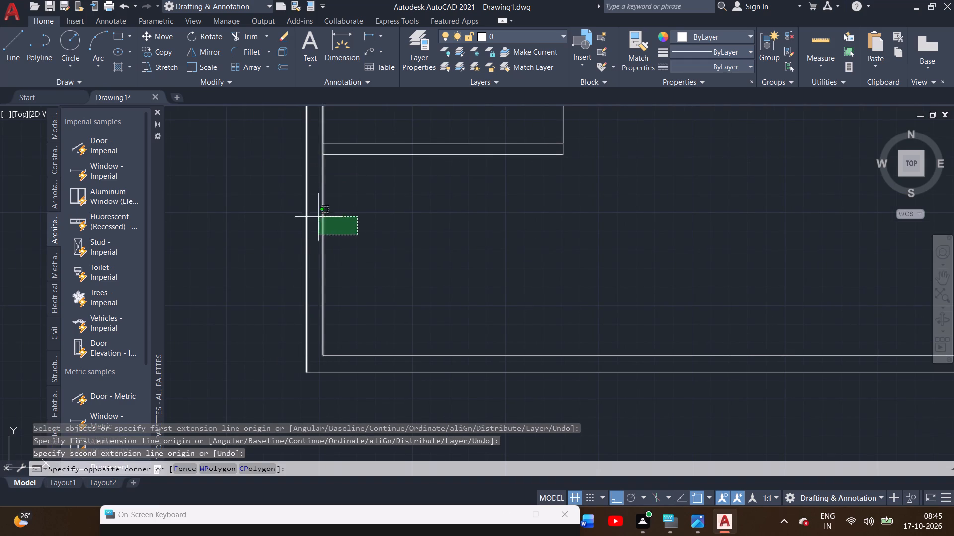
{"action": "left_click", "coordinate": [348, 220]}
Draw a line from the narrow room's outer southwest corner 8' south along the west wall, turning east to the building's outer east face.
{"action": "left_click", "coordinate": [11, 52]}
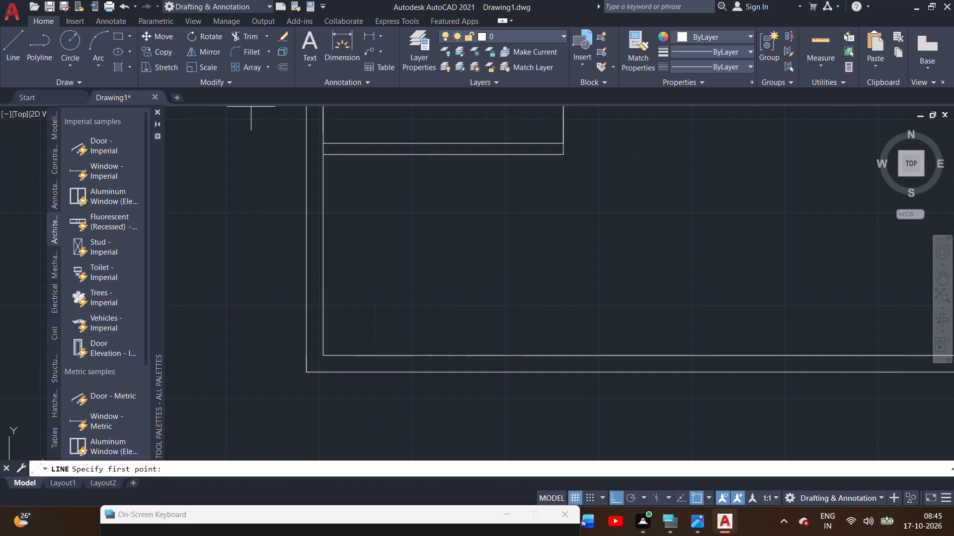
{"action": "double_click", "coordinate": [321, 157]}
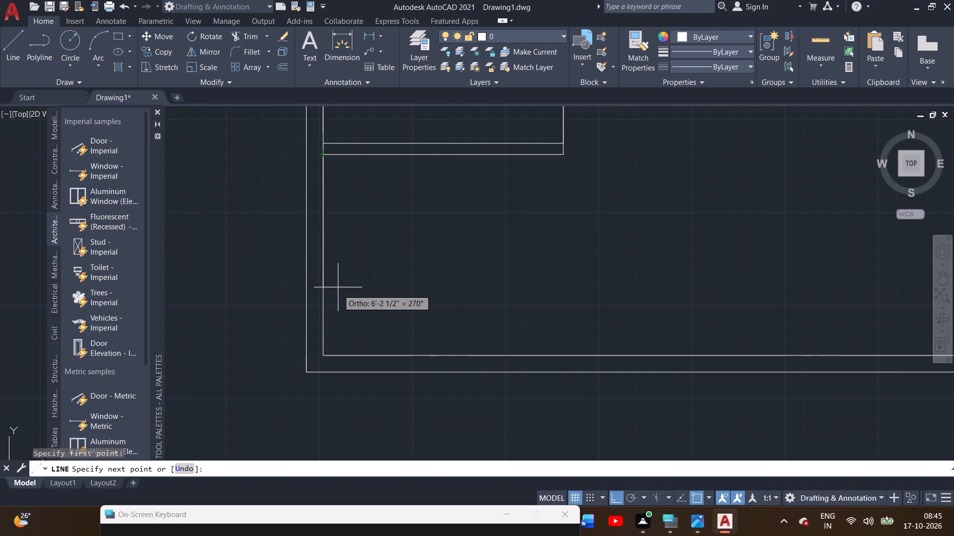
{"action": "scroll", "coordinate": [329, 285], "scroll_direction": "up", "scroll_amount": 1}
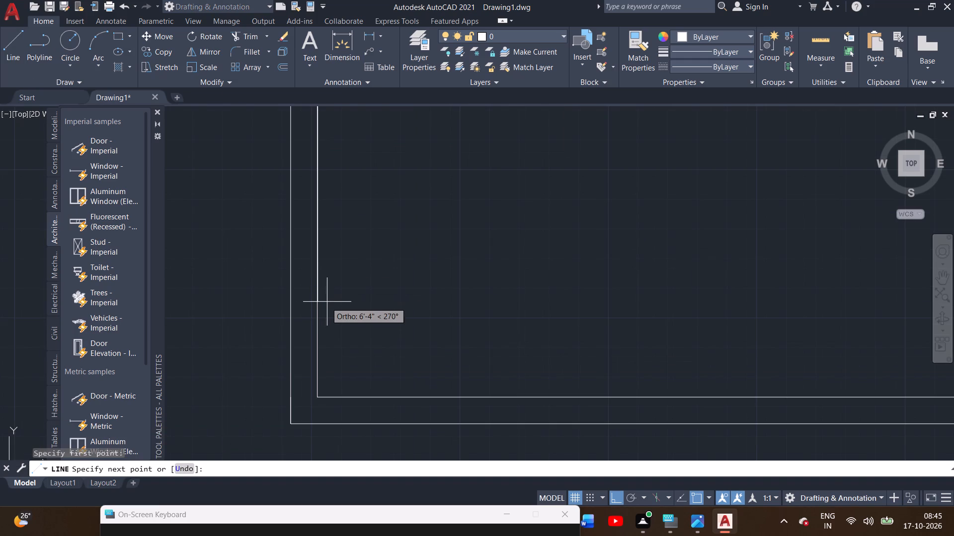
{"action": "type", "text": "8'"}
{"action": "key", "text": "Return"}
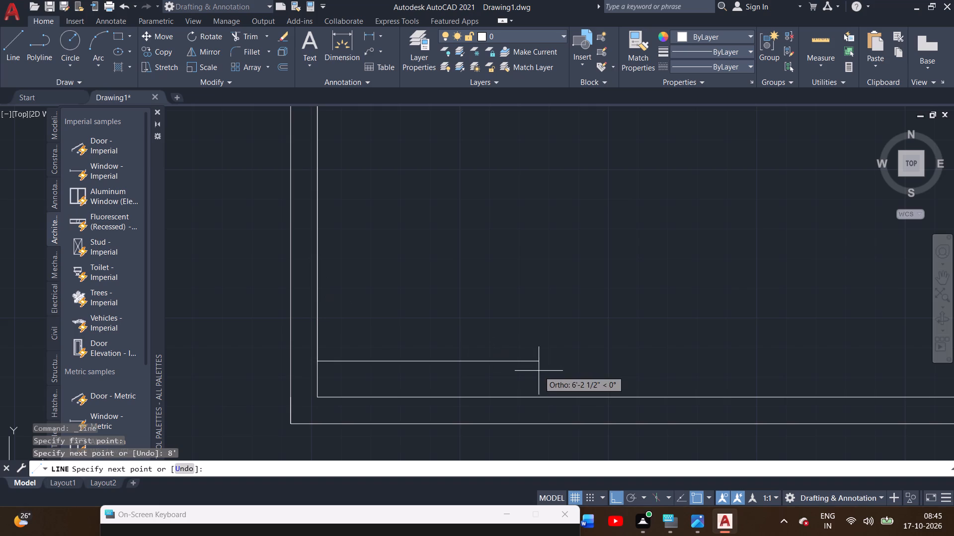
{"action": "scroll", "coordinate": [547, 358], "scroll_direction": "down", "scroll_amount": 2}
{"action": "middle_click_drag", "start_coordinate": [582, 354], "coordinate": [317, 356]}
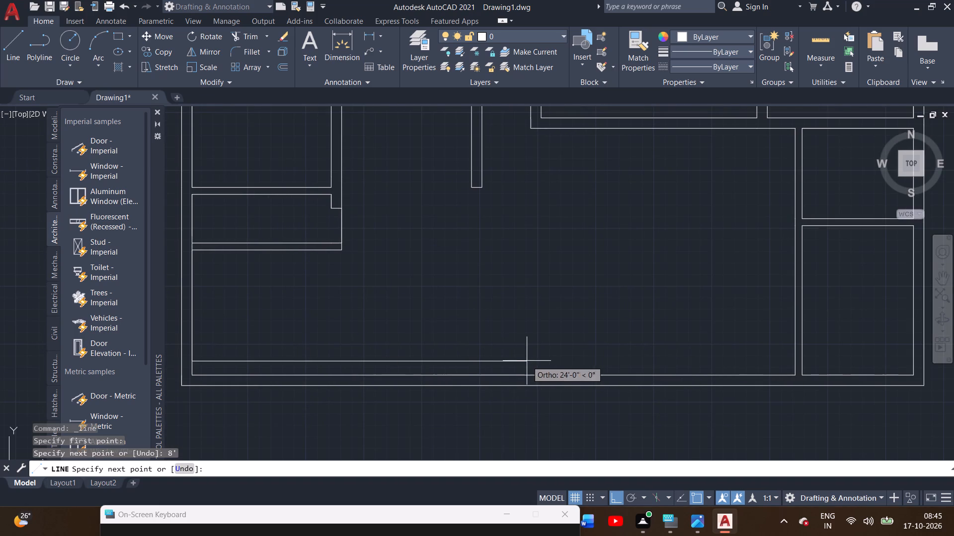
{"action": "middle_click_drag", "start_coordinate": [525, 359], "coordinate": [422, 331]}
{"action": "scroll", "coordinate": [832, 326], "scroll_direction": "up", "scroll_amount": 1}
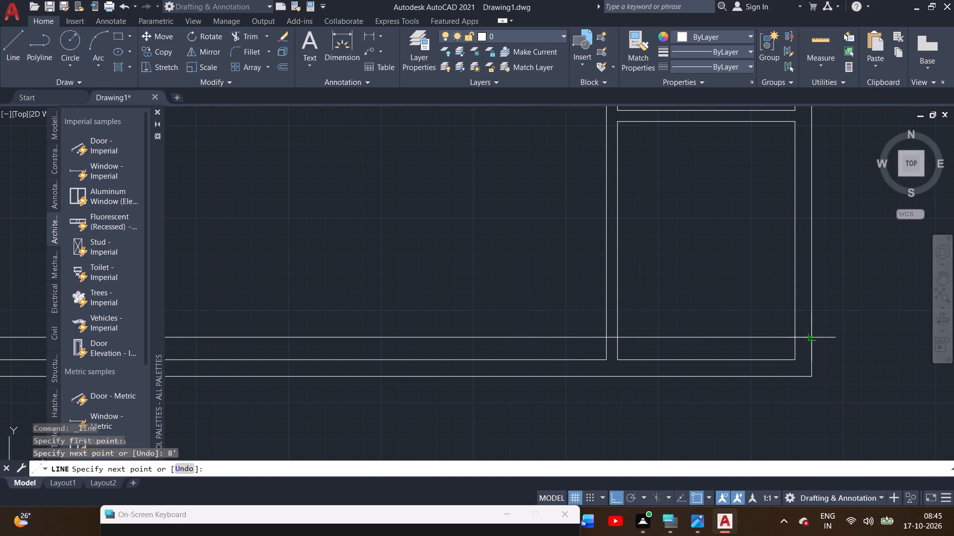
{"action": "left_click", "coordinate": [814, 338]}
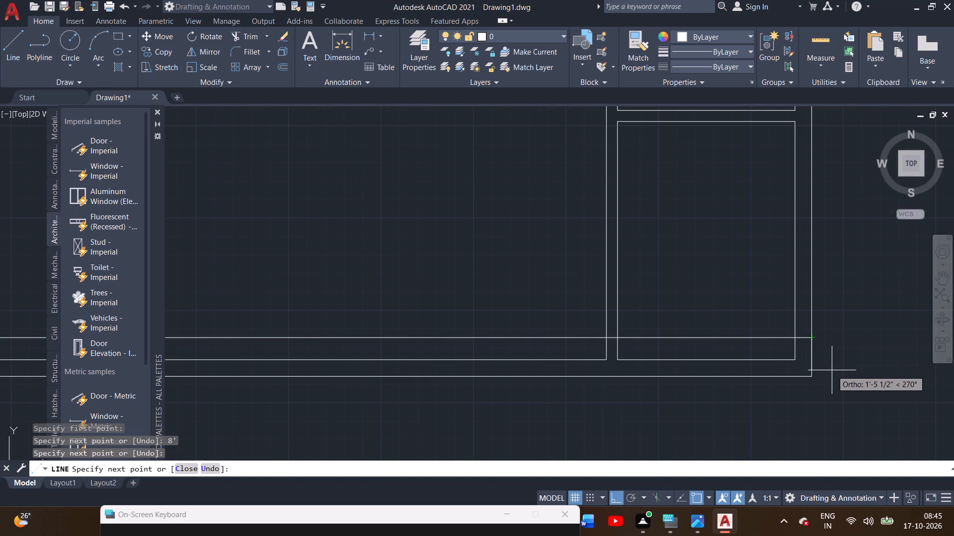
Continue the line 9" south at the building's outer east face and west to the outer west face, closing off the new south wall.
{"action": "key", "text": "9"}
{"action": "key", "text": "shift+quotedbl"}
{"action": "key", "text": "Return"}
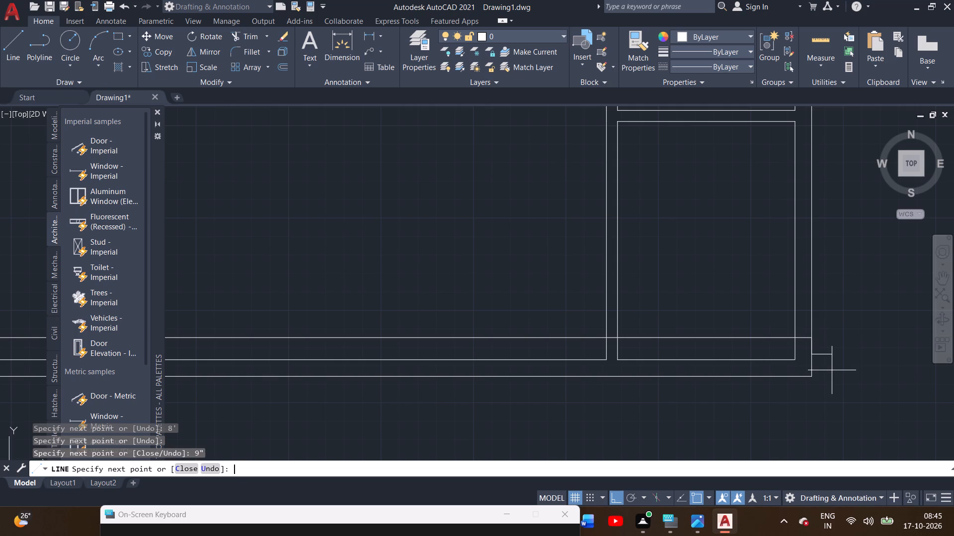
{"action": "scroll", "coordinate": [518, 347], "scroll_direction": "down", "scroll_amount": 1}
{"action": "middle_click_drag", "start_coordinate": [485, 356], "coordinate": [567, 379]}
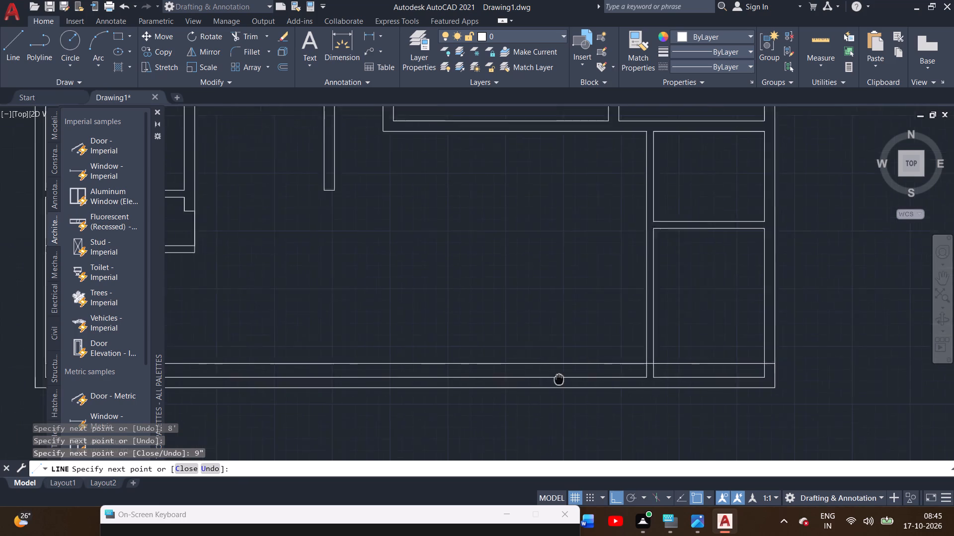
{"action": "middle_click_drag", "start_coordinate": [567, 379], "coordinate": [725, 375]}
{"action": "middle_click_drag", "start_coordinate": [352, 412], "coordinate": [576, 480]}
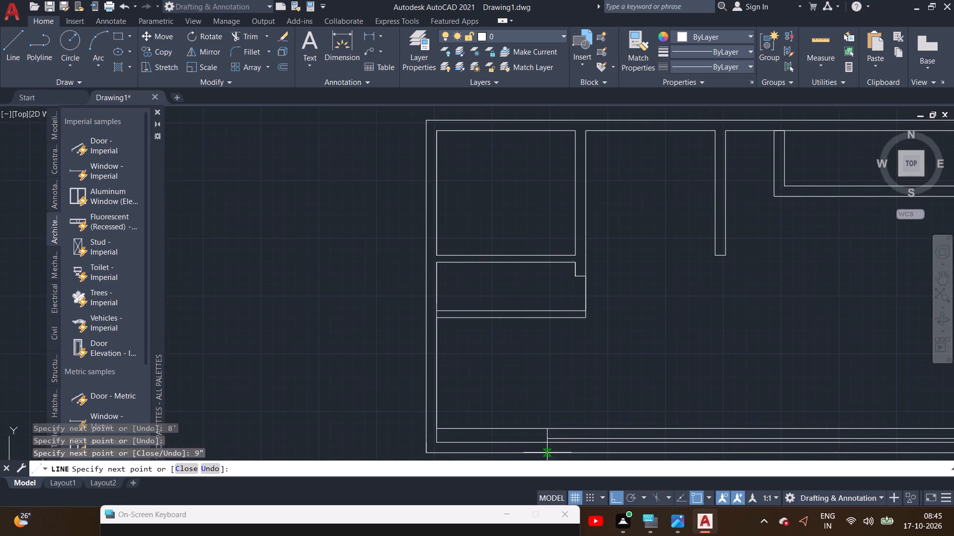
{"action": "middle_click_drag", "start_coordinate": [503, 409], "coordinate": [511, 287]}
{"action": "scroll", "coordinate": [466, 313], "scroll_direction": "up", "scroll_amount": 1}
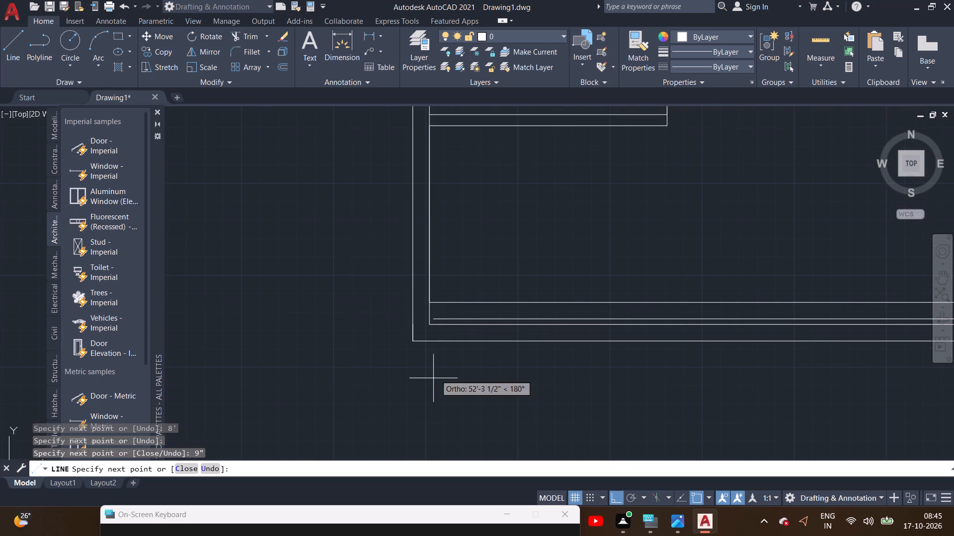
{"action": "double_click", "coordinate": [412, 316]}
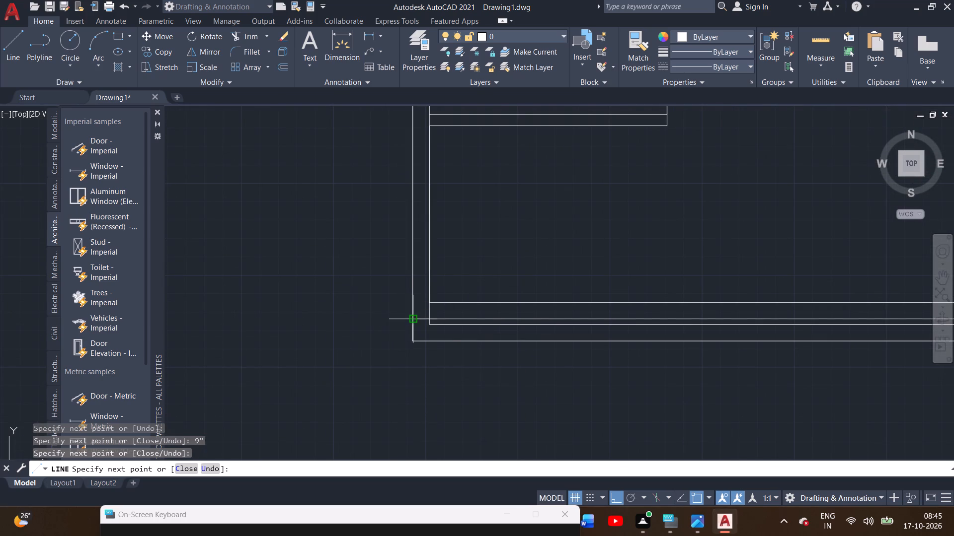
{"action": "right_click", "coordinate": [412, 309]}
{"action": "left_click", "coordinate": [430, 317]}
Trim away the old south wall's long inner and outer lines below the new 9" south wall.
{"action": "middle_click_drag", "start_coordinate": [443, 398], "coordinate": [252, 364]}
{"action": "scroll", "coordinate": [653, 326], "scroll_direction": "down", "scroll_amount": 1}
{"action": "middle_click_drag", "start_coordinate": [653, 327], "coordinate": [504, 298]}
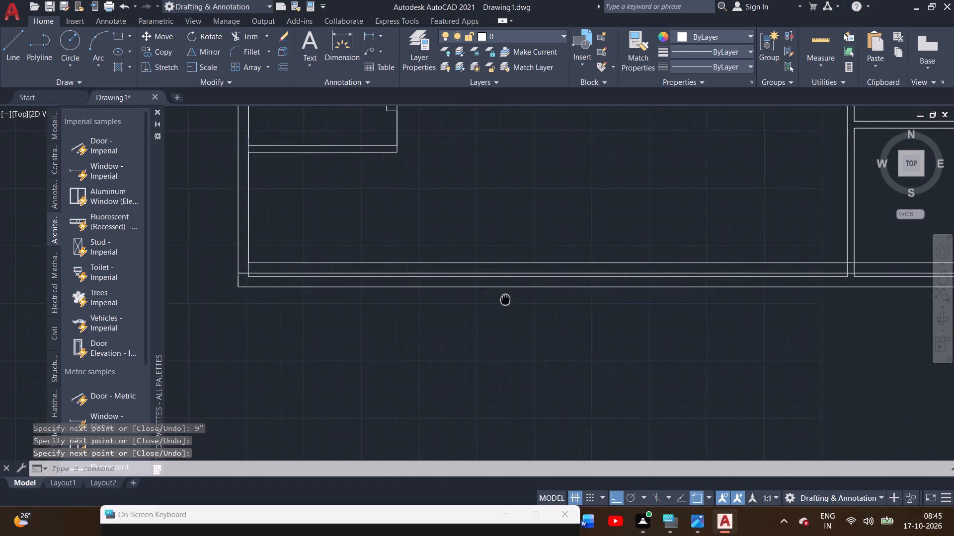
{"action": "middle_click_drag", "start_coordinate": [504, 298], "coordinate": [501, 297]}
{"action": "scroll", "coordinate": [488, 275], "scroll_direction": "up", "scroll_amount": 4}
{"action": "scroll", "coordinate": [437, 275], "scroll_direction": "down", "scroll_amount": 2}
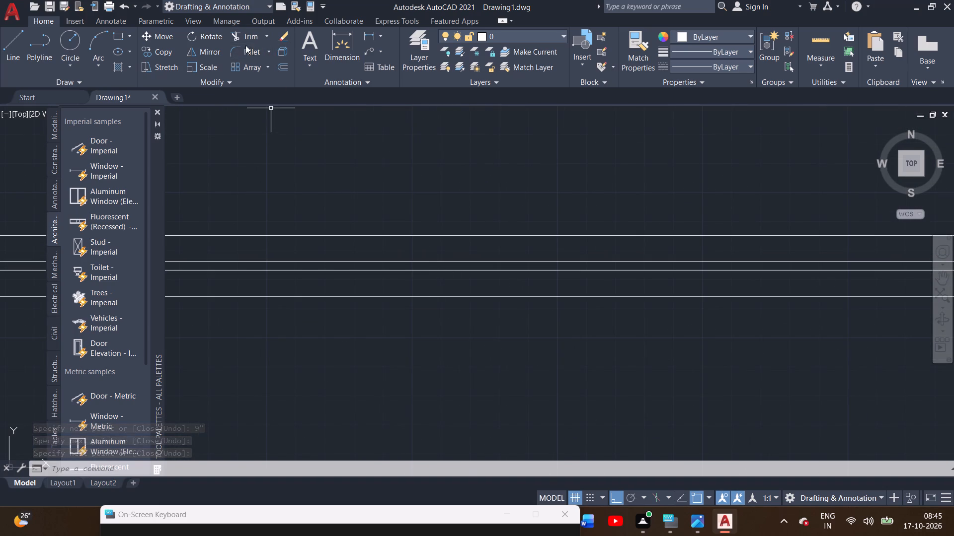
{"action": "double_click", "coordinate": [255, 32]}
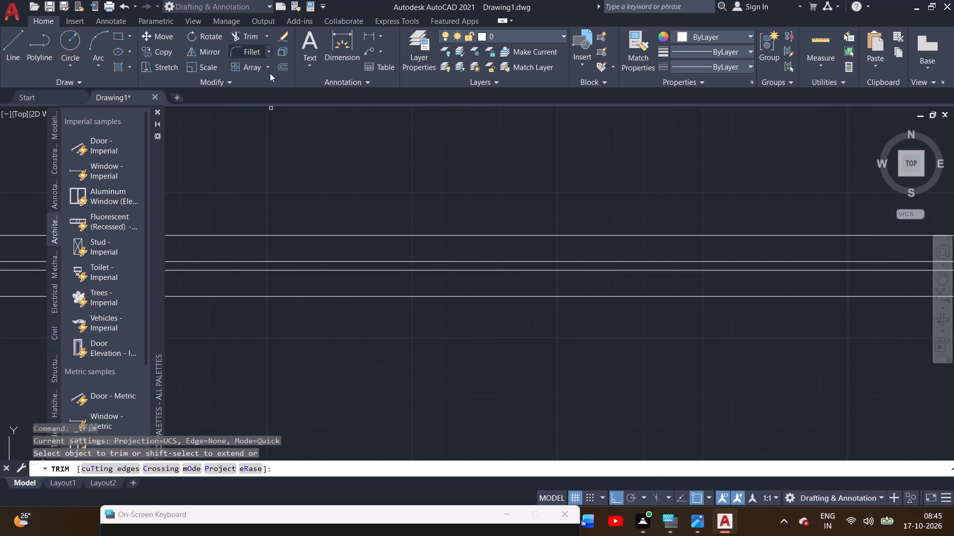
{"action": "left_click", "coordinate": [345, 270]}
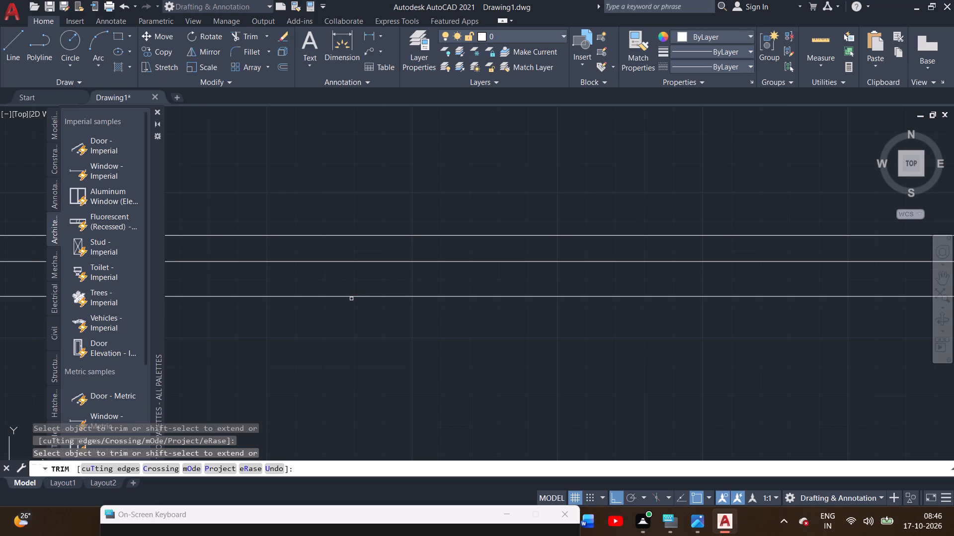
{"action": "left_click", "coordinate": [356, 296]}
{"action": "scroll", "coordinate": [360, 298], "scroll_direction": "down", "scroll_amount": 3}
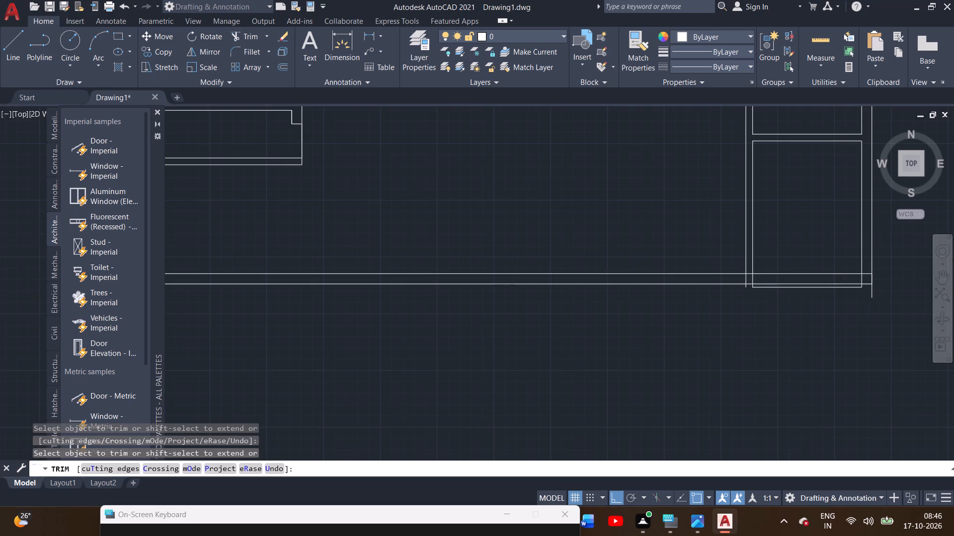
{"action": "middle_click_drag", "start_coordinate": [346, 307], "coordinate": [390, 302]}
{"action": "scroll", "coordinate": [653, 309], "scroll_direction": "up", "scroll_amount": 3}
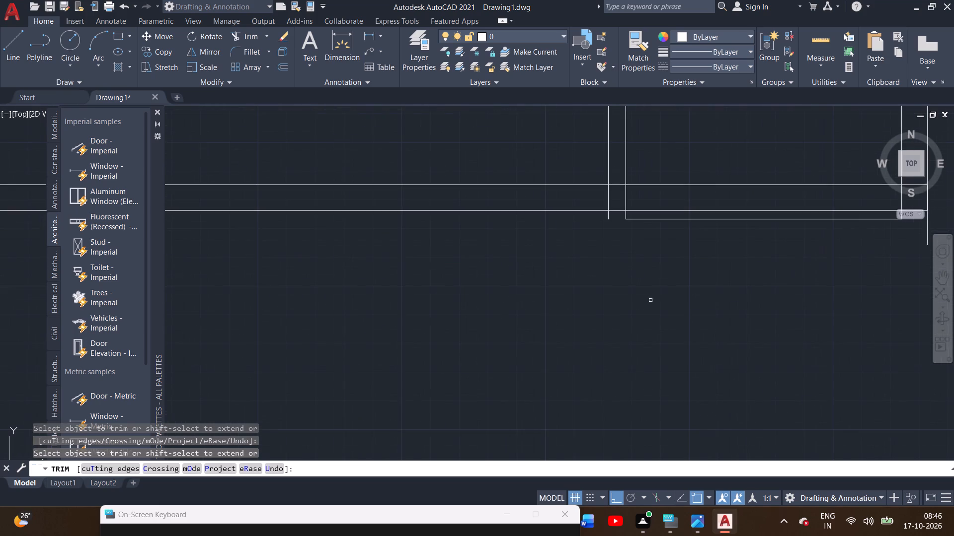
{"action": "middle_click_drag", "start_coordinate": [632, 304], "coordinate": [547, 401]}
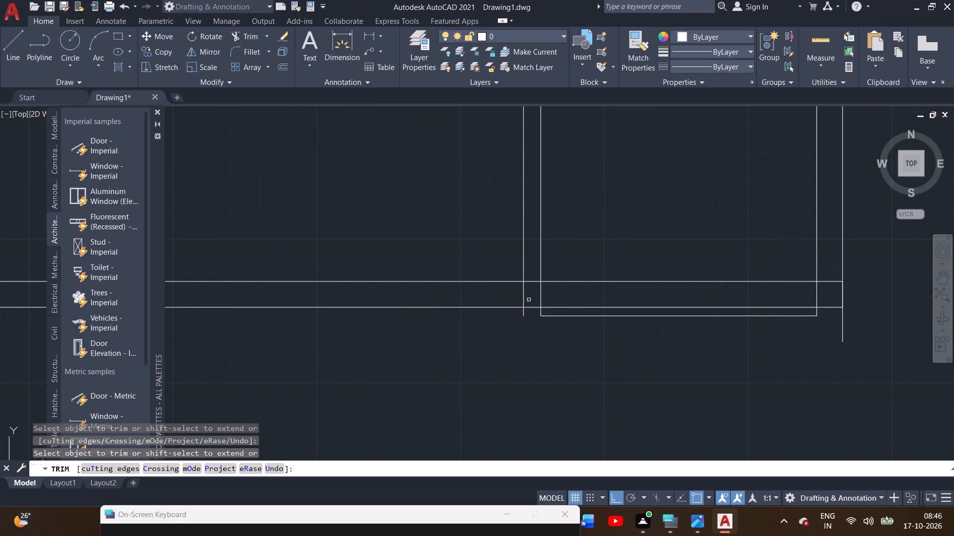
{"action": "right_click", "coordinate": [537, 363]}
{"action": "left_click", "coordinate": [565, 195]}
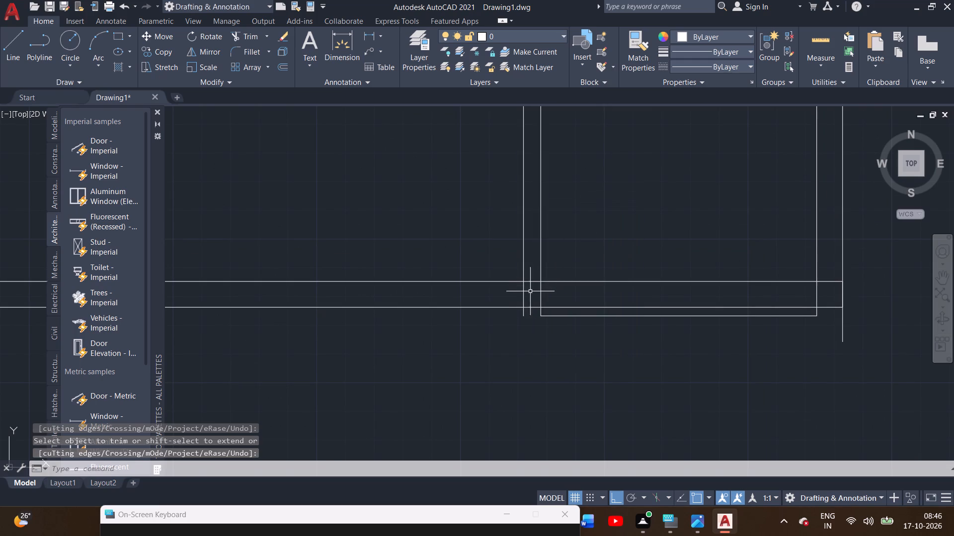
Trim the southeast room's west partition junction with the new south wall, removing crossing segments, leftover old wall line and stubs.
{"action": "left_click", "coordinate": [246, 40]}
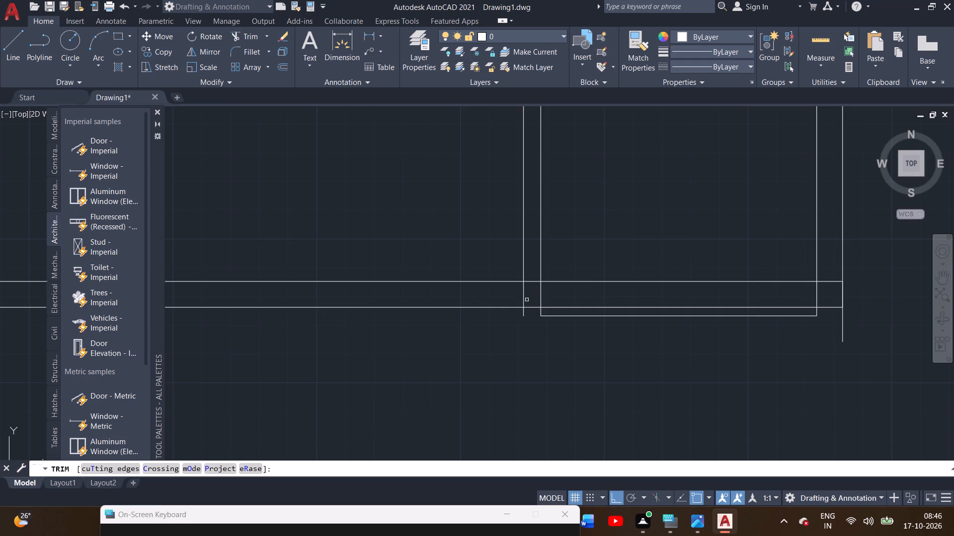
{"action": "scroll", "coordinate": [526, 301], "scroll_direction": "up", "scroll_amount": 2}
{"action": "left_click", "coordinate": [517, 283]}
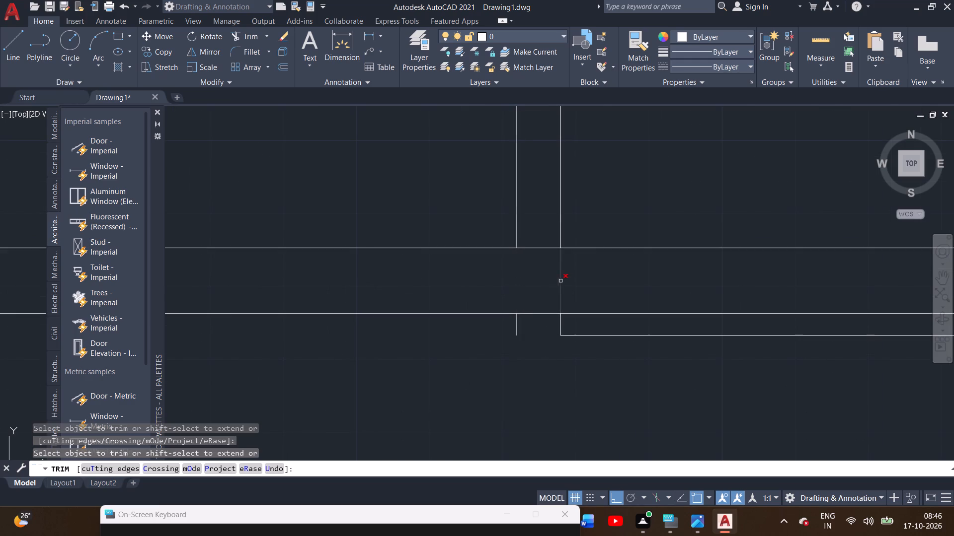
{"action": "left_click", "coordinate": [563, 281]}
{"action": "left_click", "coordinate": [557, 276]}
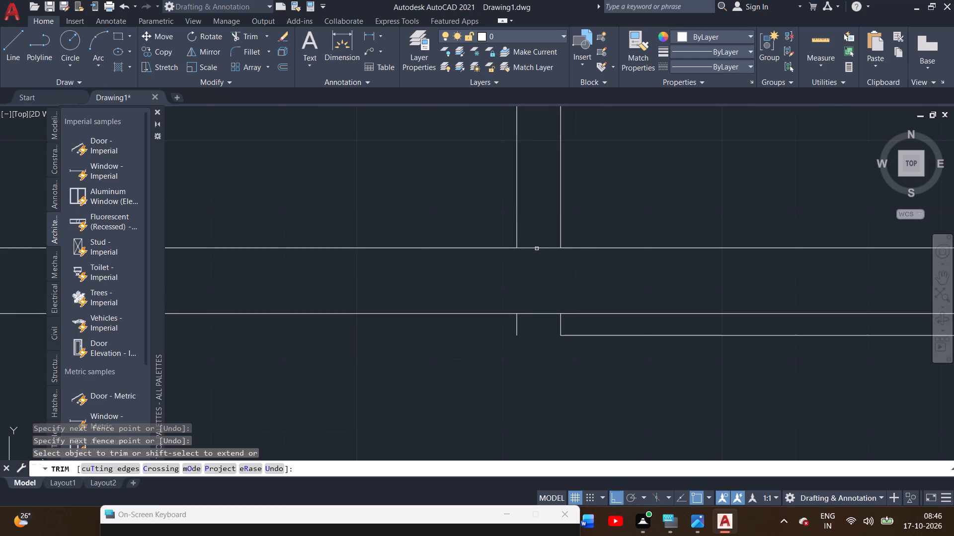
{"action": "left_click", "coordinate": [537, 249]}
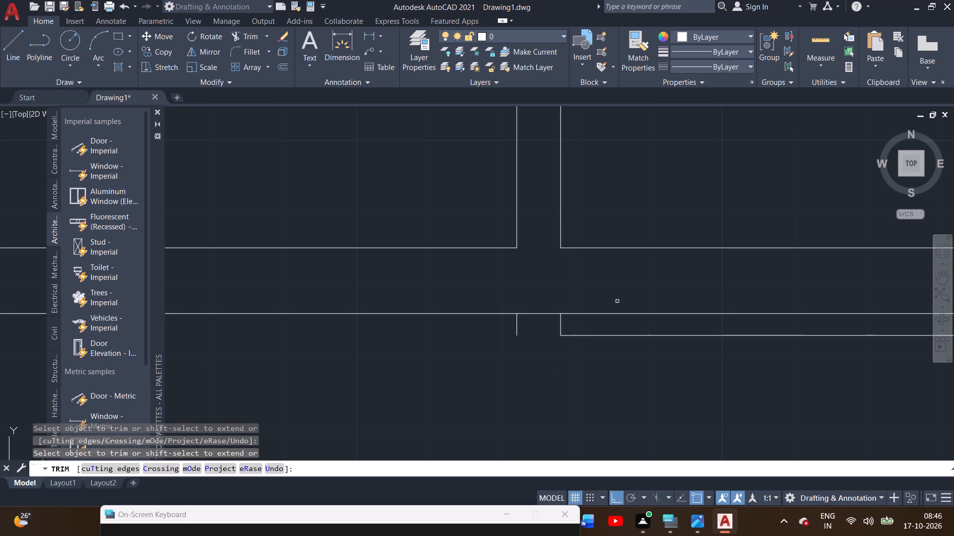
{"action": "left_click", "coordinate": [574, 336]}
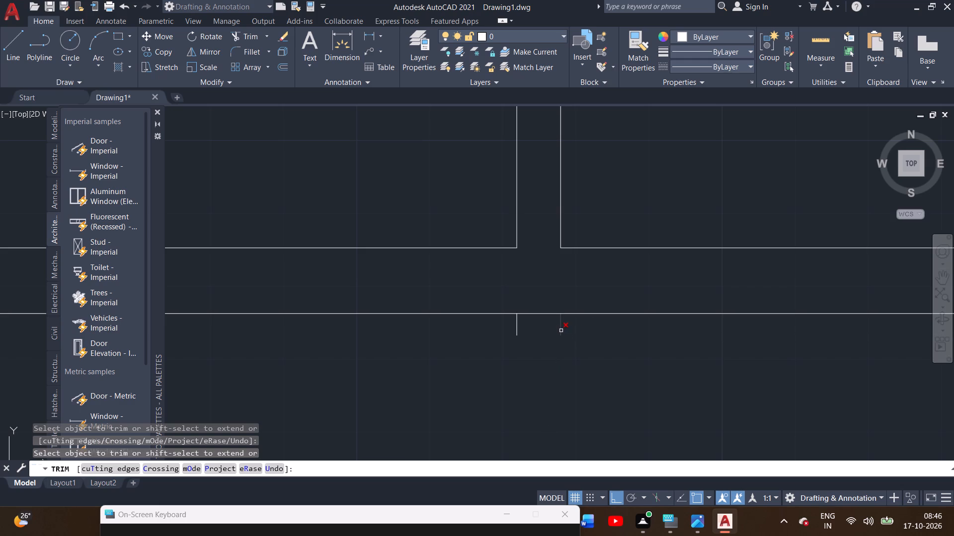
{"action": "left_click", "coordinate": [561, 330]}
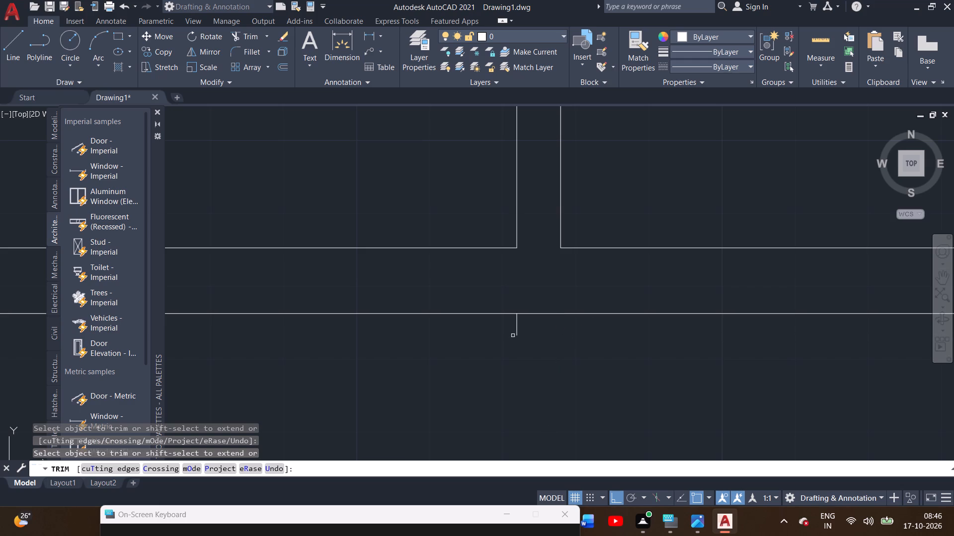
{"action": "left_click", "coordinate": [516, 332]}
Trim the overlapping and protruding wall lines at the building's southeast corner.
{"action": "scroll", "coordinate": [516, 332], "scroll_direction": "down", "scroll_amount": 2, "text": "ctrl"}
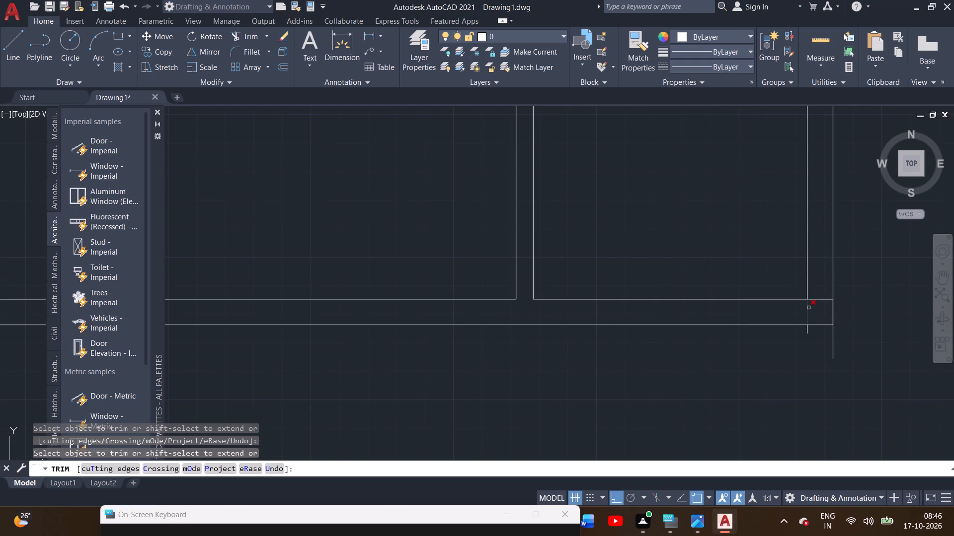
{"action": "left_click", "coordinate": [808, 308]}
{"action": "left_click", "coordinate": [814, 299]}
{"action": "left_click_drag", "start_coordinate": [807, 334], "coordinate": [832, 341]}
{"action": "left_click", "coordinate": [832, 341]}
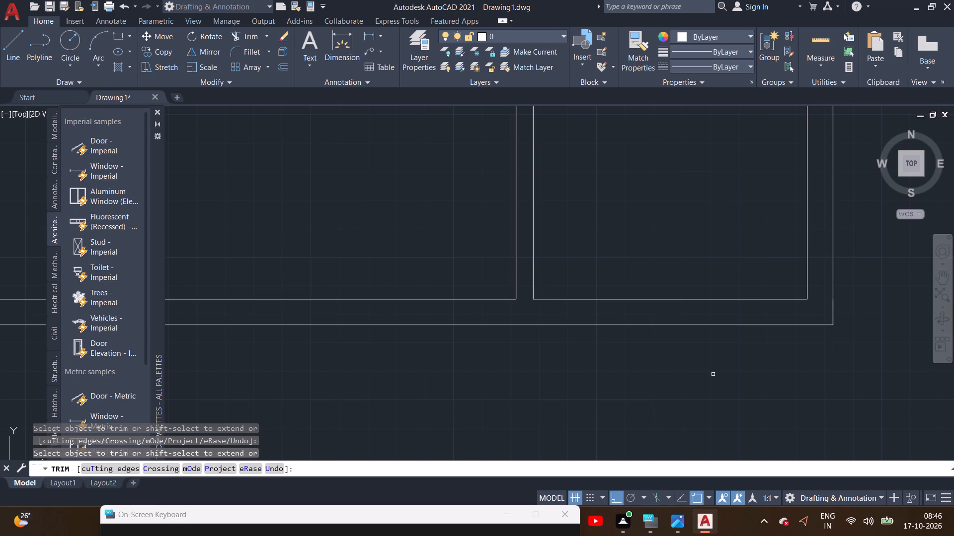
Trim the inner and outer west wall lines extending past the new south wall at the building's southwest corner.
{"action": "scroll", "coordinate": [712, 375], "scroll_direction": "down", "scroll_amount": 3, "text": "ctrl"}
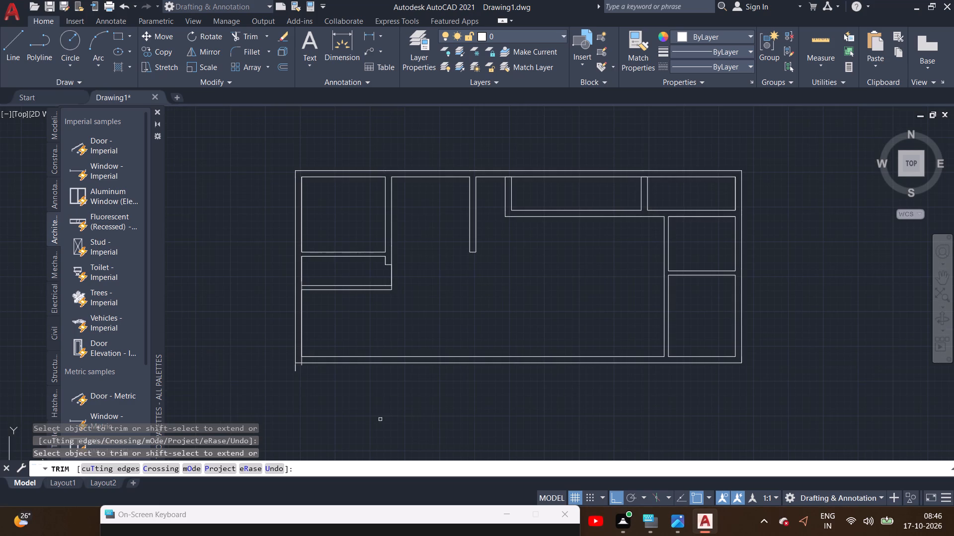
{"action": "scroll", "coordinate": [285, 375], "scroll_direction": "up", "scroll_amount": 3, "text": "ctrl"}
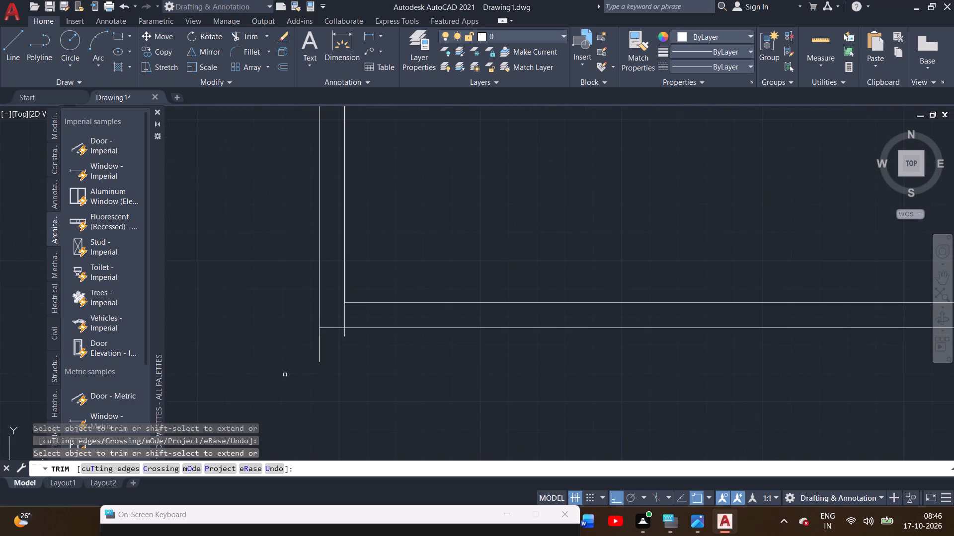
{"action": "left_click", "coordinate": [318, 347]}
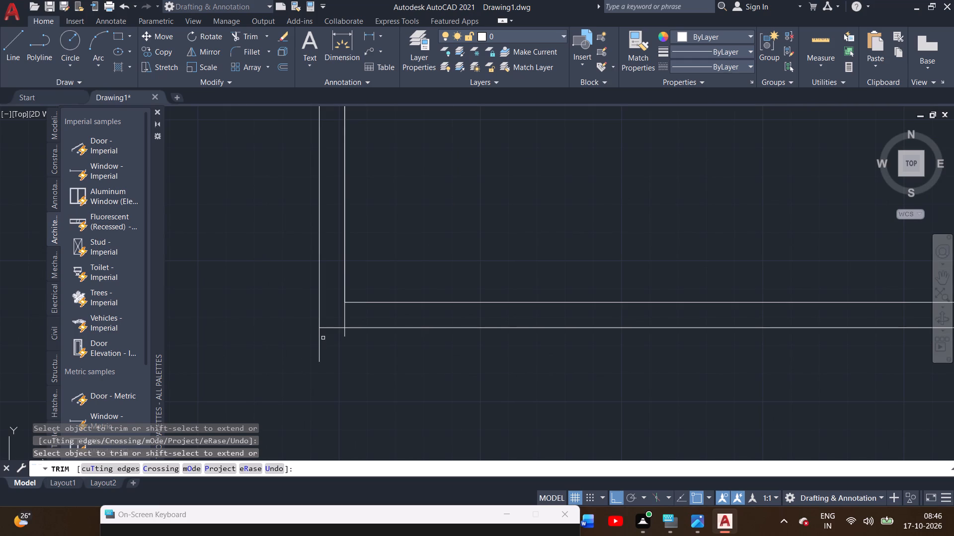
{"action": "left_click", "coordinate": [321, 338]}
{"action": "left_click_drag", "start_coordinate": [346, 310], "coordinate": [346, 337]}
{"action": "left_click", "coordinate": [346, 337]}
{"action": "scroll", "coordinate": [355, 388], "scroll_direction": "down", "scroll_amount": 2, "text": "ctrl"}
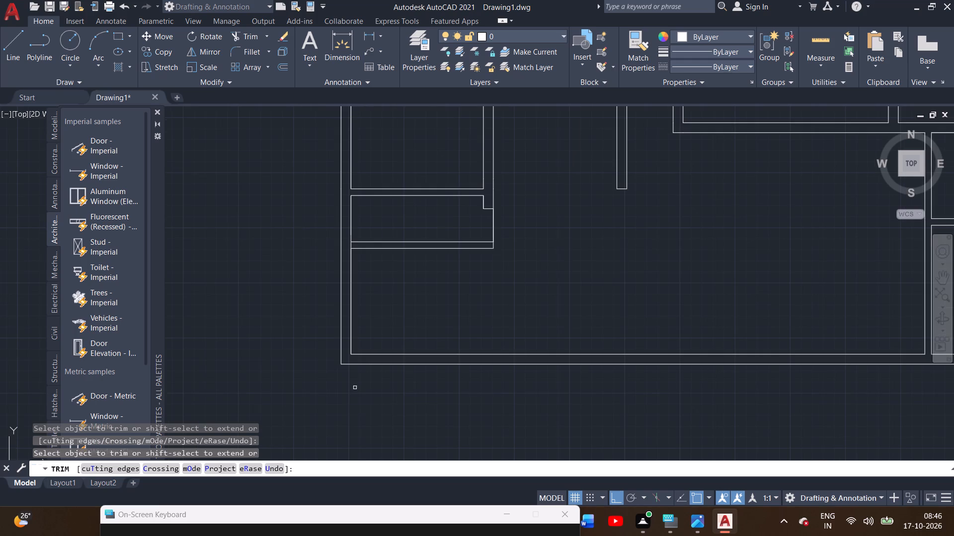
{"action": "scroll", "coordinate": [355, 388], "scroll_direction": "down", "scroll_amount": 1, "text": "ctrl"}
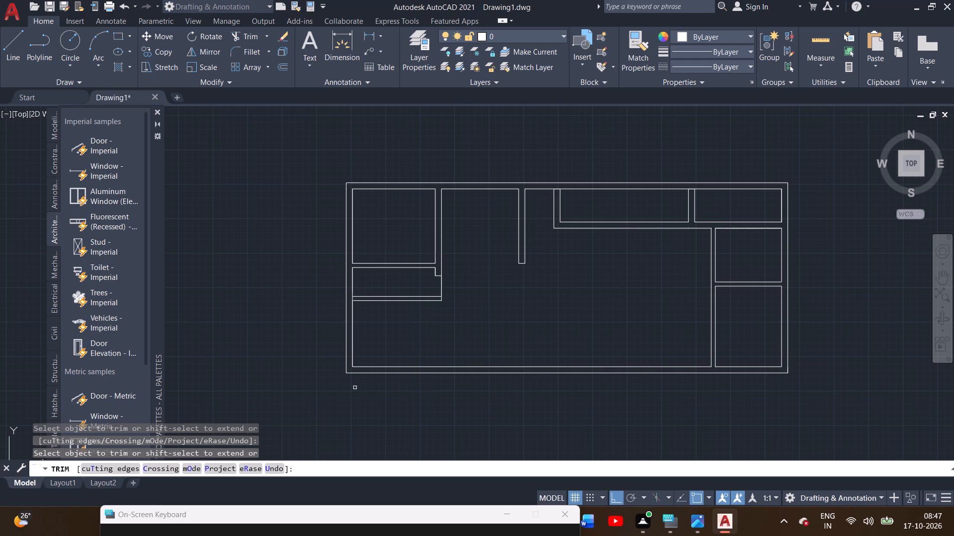
{"action": "scroll", "coordinate": [506, 286], "scroll_direction": "up", "scroll_amount": 2}
{"action": "right_click", "coordinate": [485, 271]}
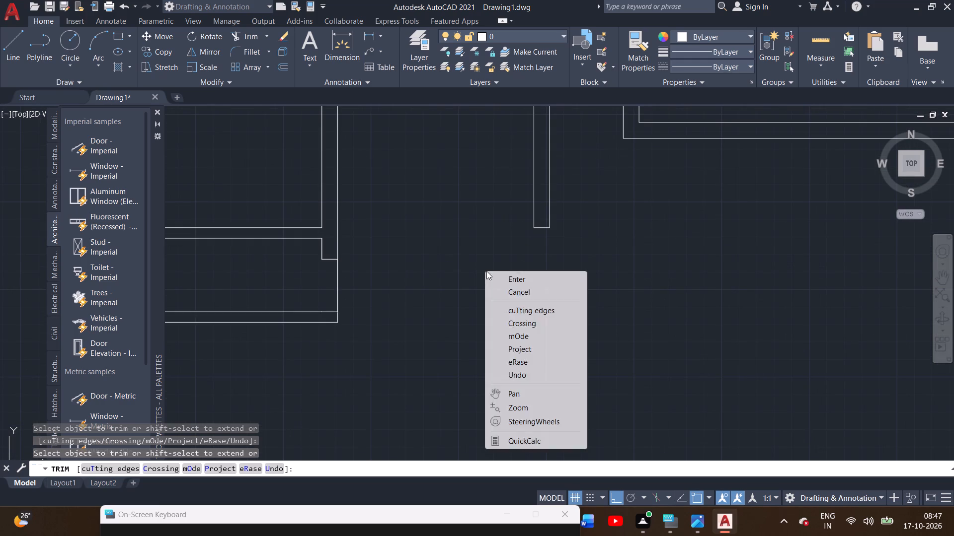
{"action": "left_click", "coordinate": [503, 278]}
{"action": "scroll", "coordinate": [489, 284], "scroll_direction": "down", "scroll_amount": 2}
{"action": "middle_click_drag", "start_coordinate": [486, 284], "coordinate": [475, 284]}
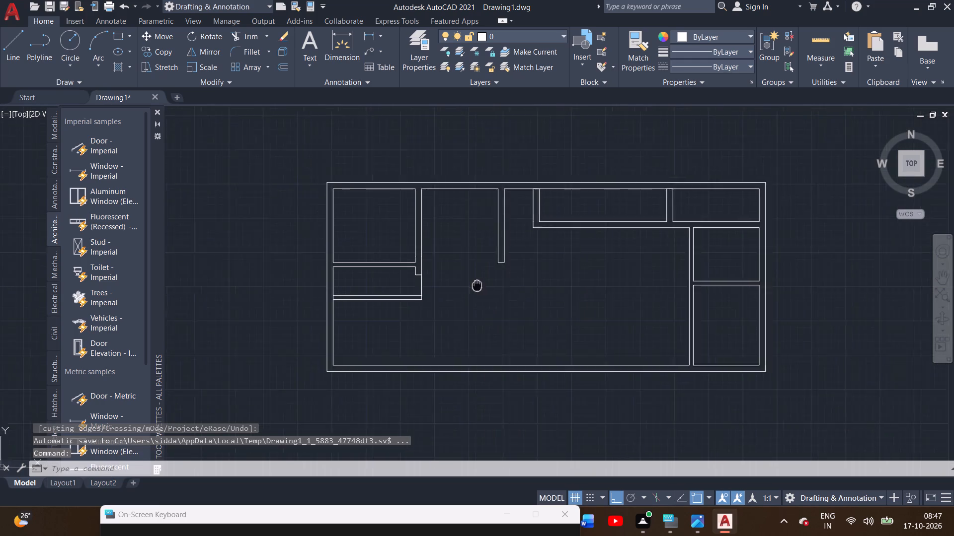
{"action": "middle_click_drag", "start_coordinate": [475, 284], "coordinate": [403, 255]}
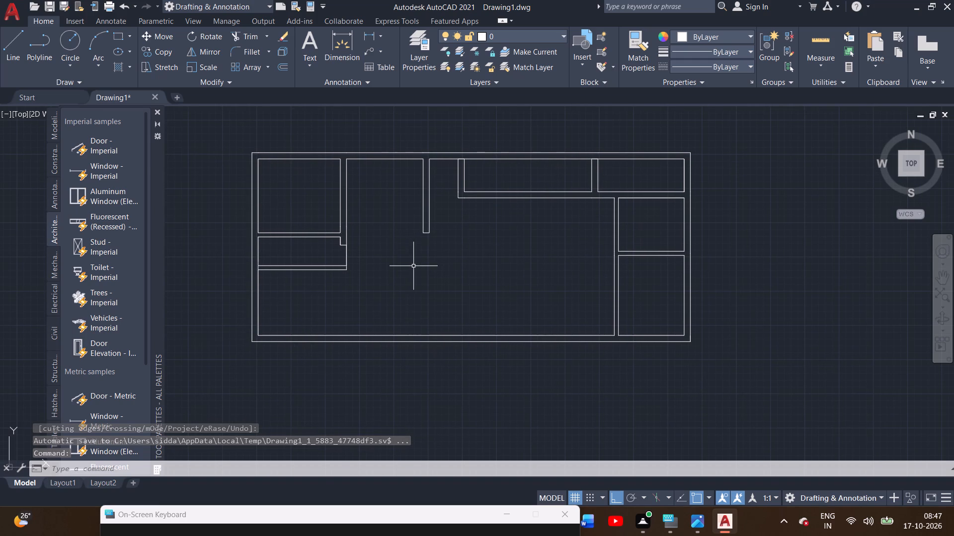
Trim the north wall's inner line across its junction with the west partition of the long north room.
{"action": "middle_click_drag", "start_coordinate": [408, 248], "coordinate": [391, 335]}
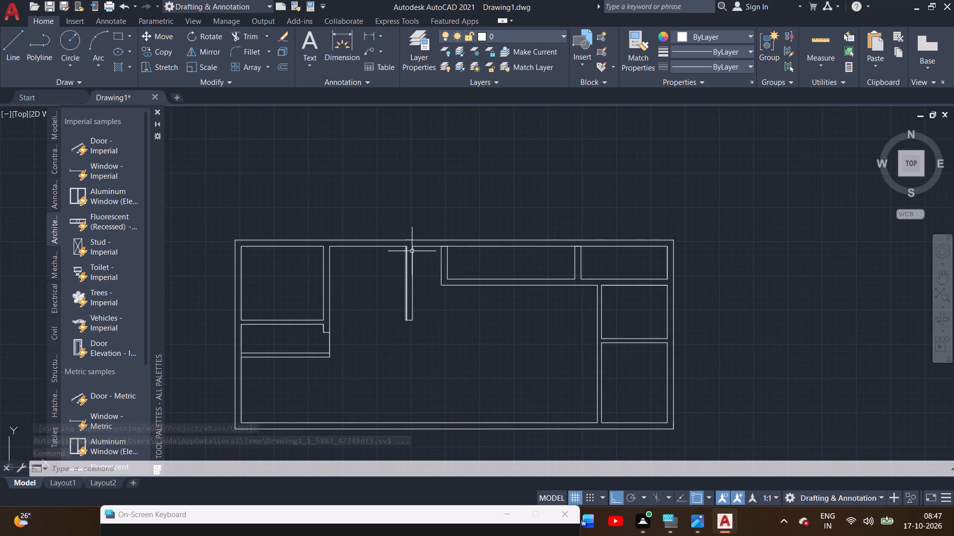
{"action": "scroll", "coordinate": [425, 239], "scroll_direction": "up", "scroll_amount": 3}
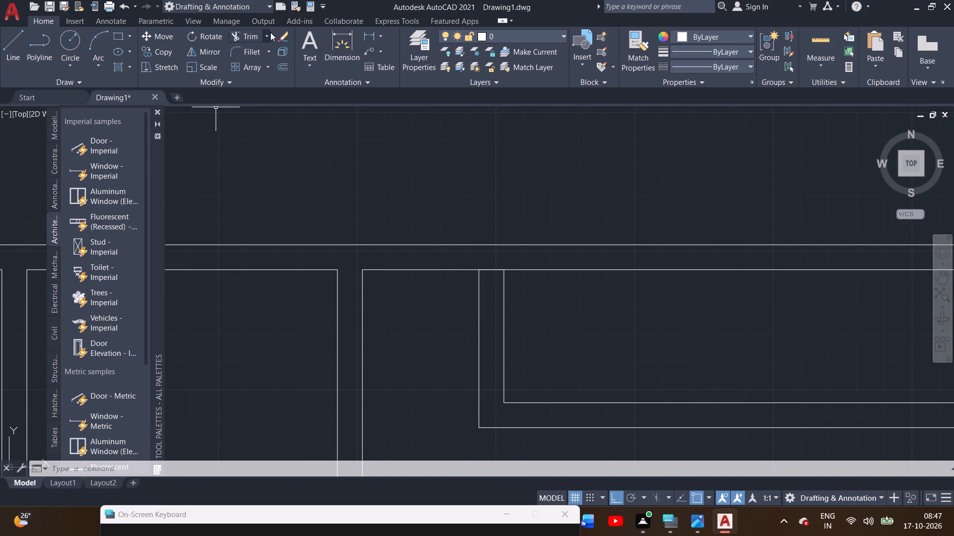
{"action": "left_click", "coordinate": [251, 34]}
{"action": "scroll", "coordinate": [505, 276], "scroll_direction": "up", "scroll_amount": 2}
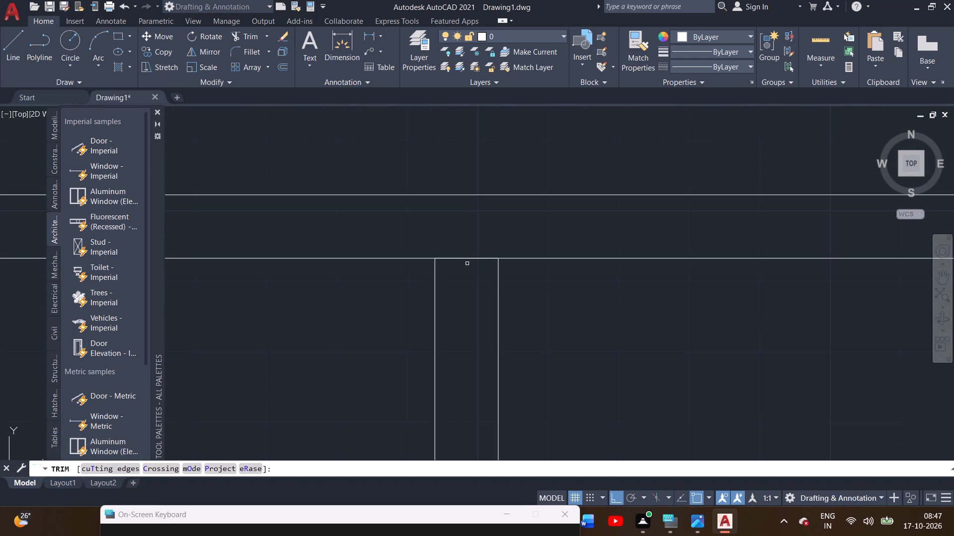
{"action": "left_click", "coordinate": [467, 257]}
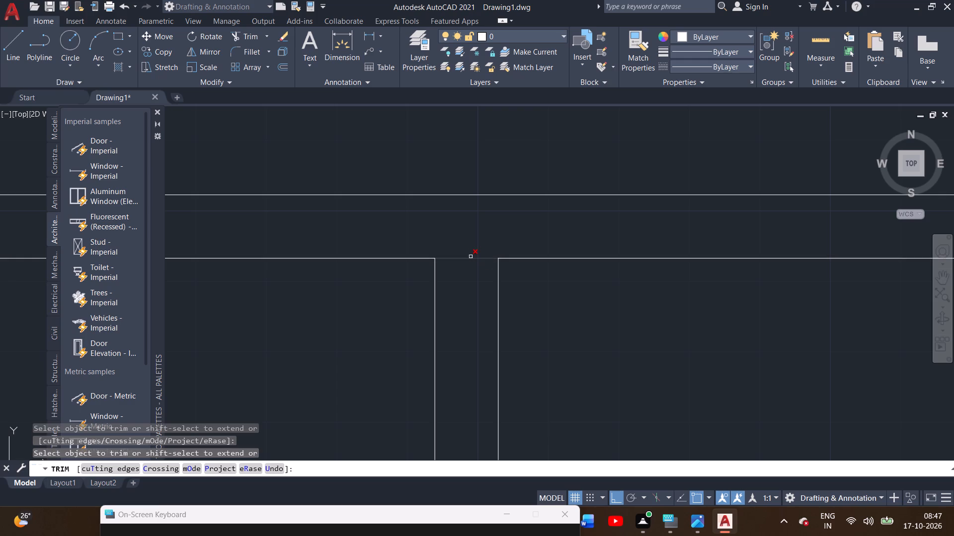
{"action": "left_click", "coordinate": [471, 257]}
{"action": "scroll", "coordinate": [477, 299], "scroll_direction": "down", "scroll_amount": 2}
{"action": "scroll", "coordinate": [541, 325], "scroll_direction": "down", "scroll_amount": 3}
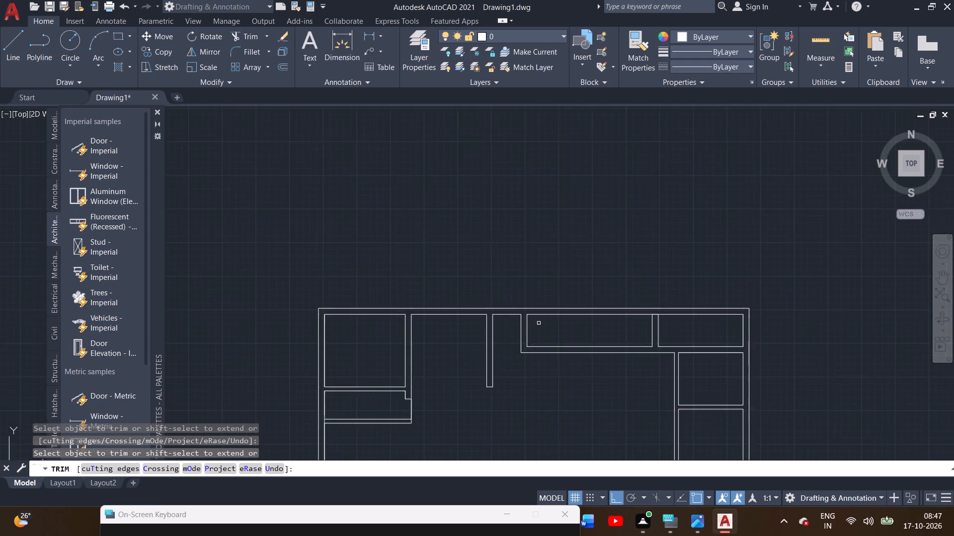
Trim the north wall's inner line across its junction with the partition between the long north room and the northeast room.
{"action": "middle_click_drag", "start_coordinate": [536, 323], "coordinate": [293, 287]}
{"action": "scroll", "coordinate": [408, 263], "scroll_direction": "up", "scroll_amount": 5}
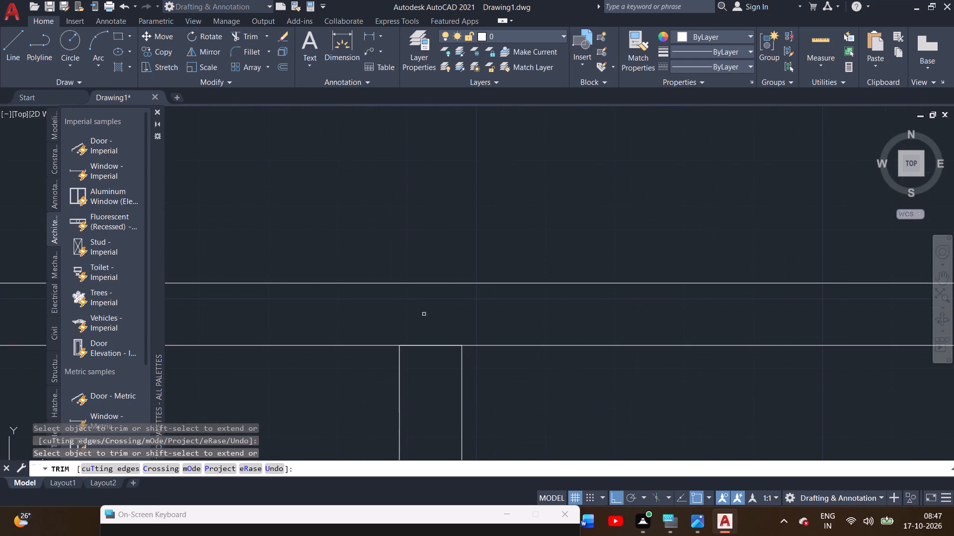
{"action": "left_click", "coordinate": [439, 346]}
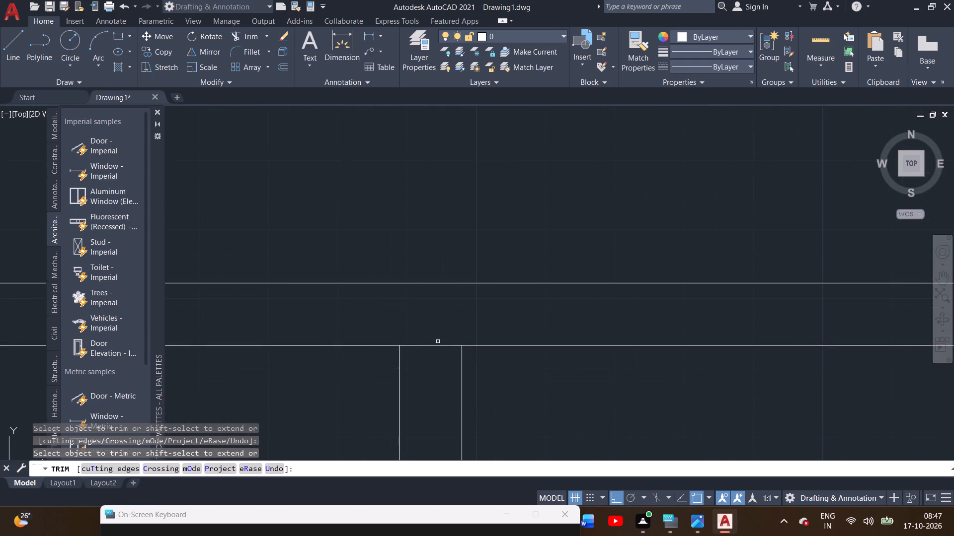
{"action": "double_click", "coordinate": [437, 344]}
Examine the northeast rooms' wall junctions and the overall plan for leftover crossing lines.
{"action": "scroll", "coordinate": [538, 377], "scroll_direction": "down", "scroll_amount": 1}
{"action": "middle_click_drag", "start_coordinate": [532, 377], "coordinate": [430, 291]}
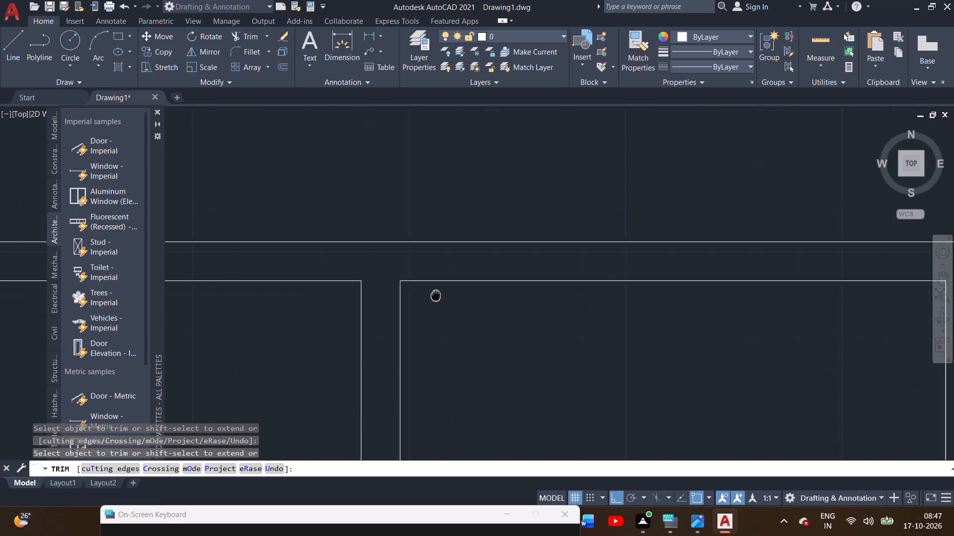
{"action": "middle_click_drag", "start_coordinate": [430, 291], "coordinate": [410, 276]}
{"action": "scroll", "coordinate": [408, 275], "scroll_direction": "down", "scroll_amount": 2}
{"action": "middle_click", "coordinate": [495, 211]}
{"action": "middle_click_drag", "start_coordinate": [502, 291], "coordinate": [514, 224]}
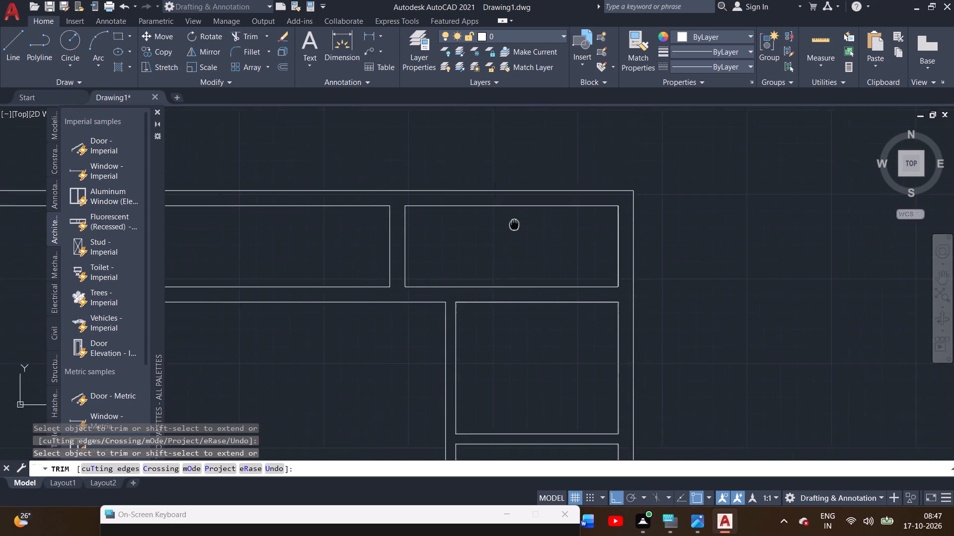
{"action": "middle_click_drag", "start_coordinate": [514, 224], "coordinate": [526, 202]}
{"action": "scroll", "coordinate": [528, 210], "scroll_direction": "down", "scroll_amount": 2}
{"action": "middle_click_drag", "start_coordinate": [461, 335], "coordinate": [517, 289]}
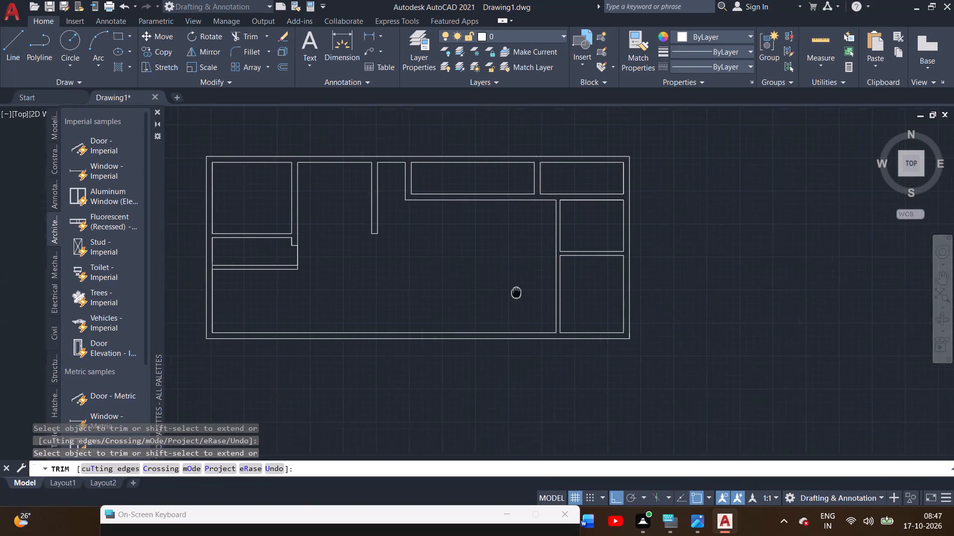
{"action": "middle_click_drag", "start_coordinate": [517, 289], "coordinate": [518, 284]}
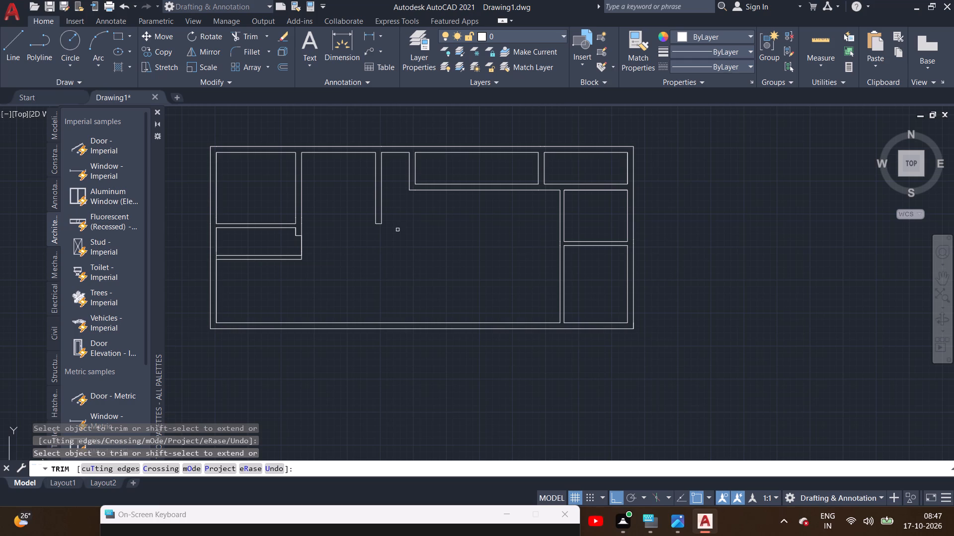
Draw a line from the building's inner southwest corner 10' east along the south wall's inner face.
{"action": "left_click", "coordinate": [19, 55]}
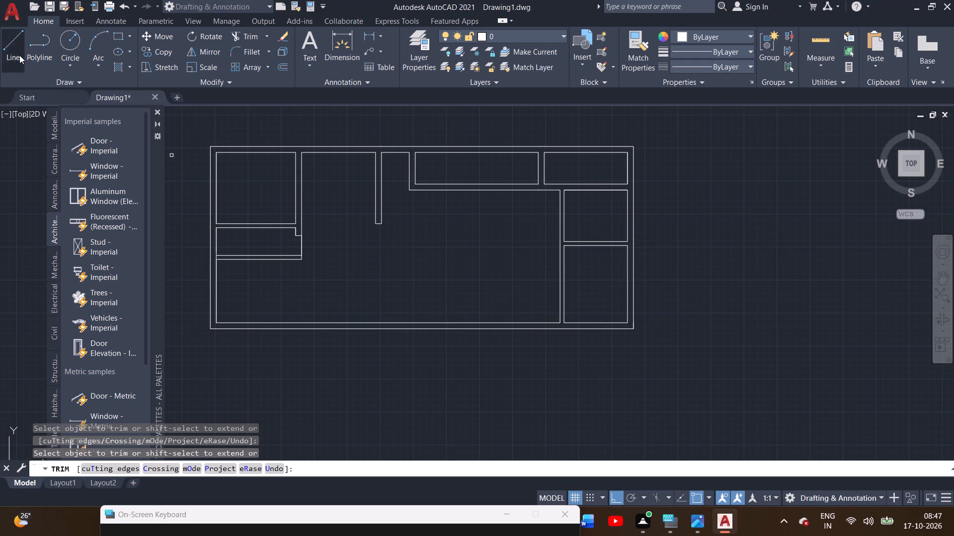
{"action": "left_click", "coordinate": [215, 328]}
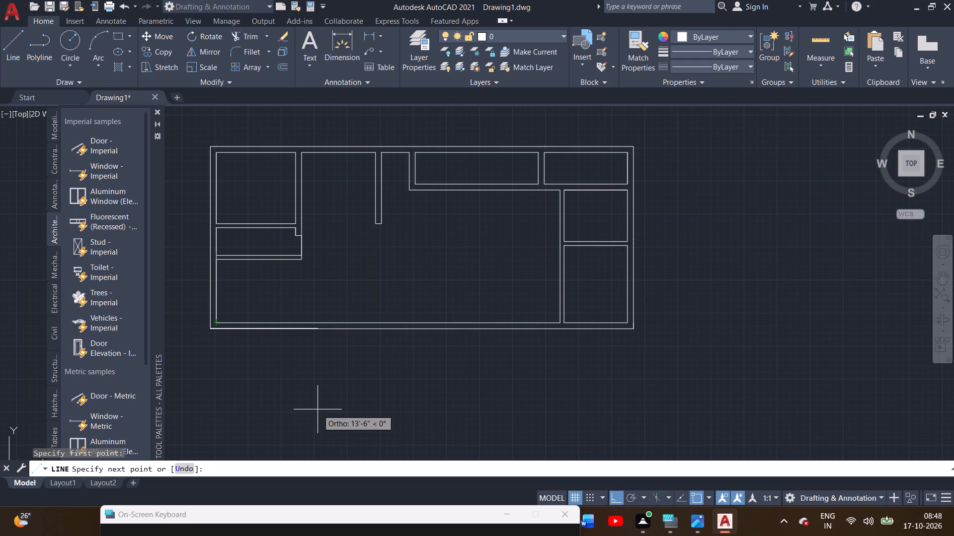
{"action": "key", "text": "ctrl+z"}
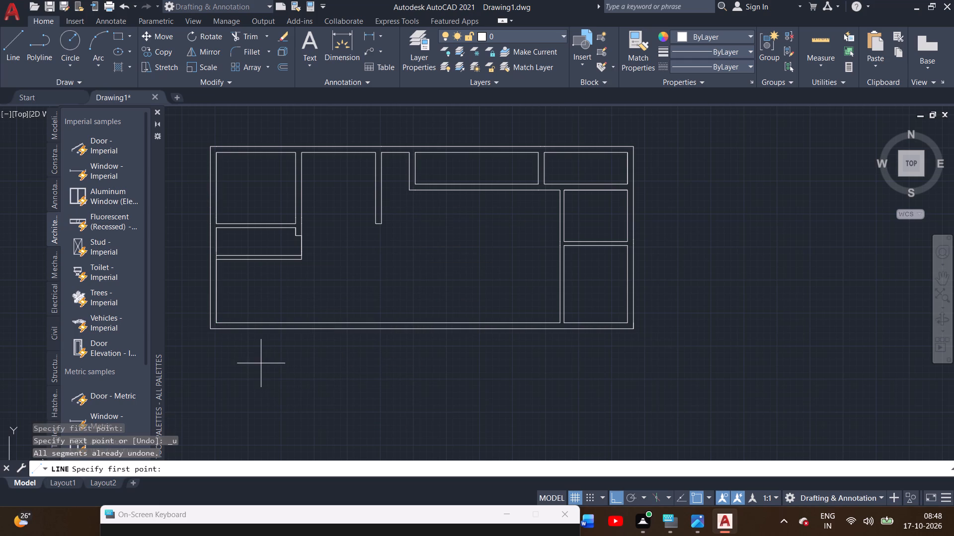
{"action": "left_click", "coordinate": [217, 325]}
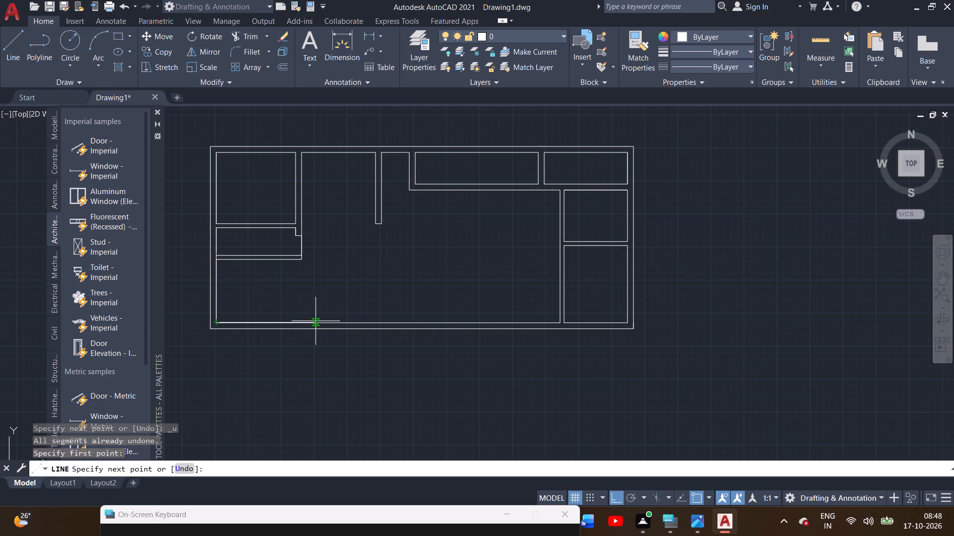
{"action": "type", "text": "10"}
{"action": "key", "text": "apostrophe"}
{"action": "key", "text": "Return"}
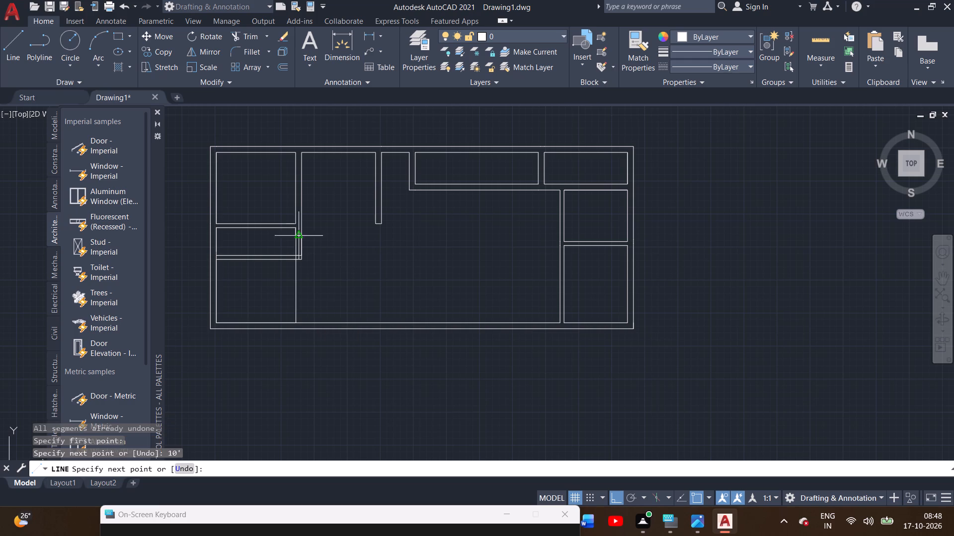
Continue the line north from the 10' point with a 4' segment and a 9" segment.
{"action": "scroll", "coordinate": [304, 252], "scroll_direction": "up", "scroll_amount": 2}
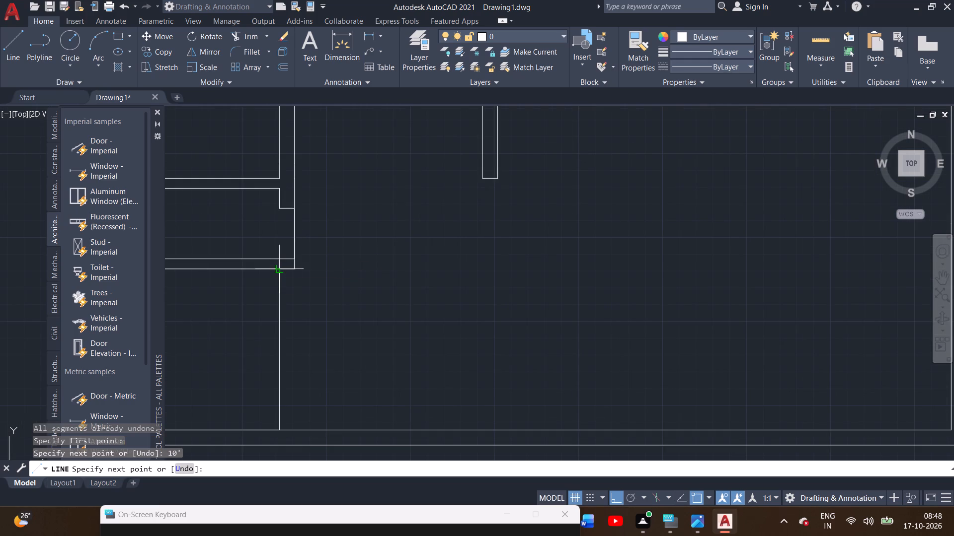
{"action": "scroll", "coordinate": [276, 277], "scroll_direction": "up", "scroll_amount": 1}
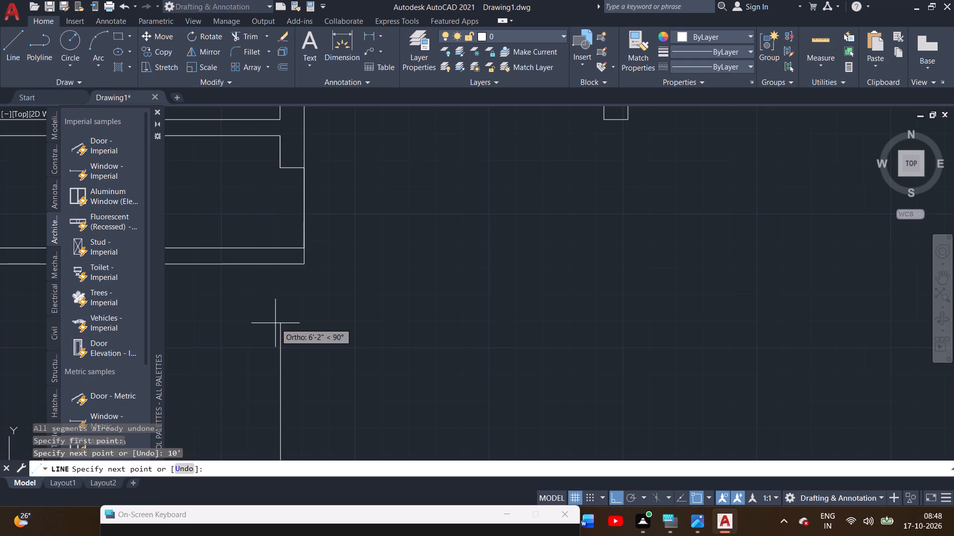
{"action": "type", "text": "4'"}
{"action": "key", "text": "Return"}
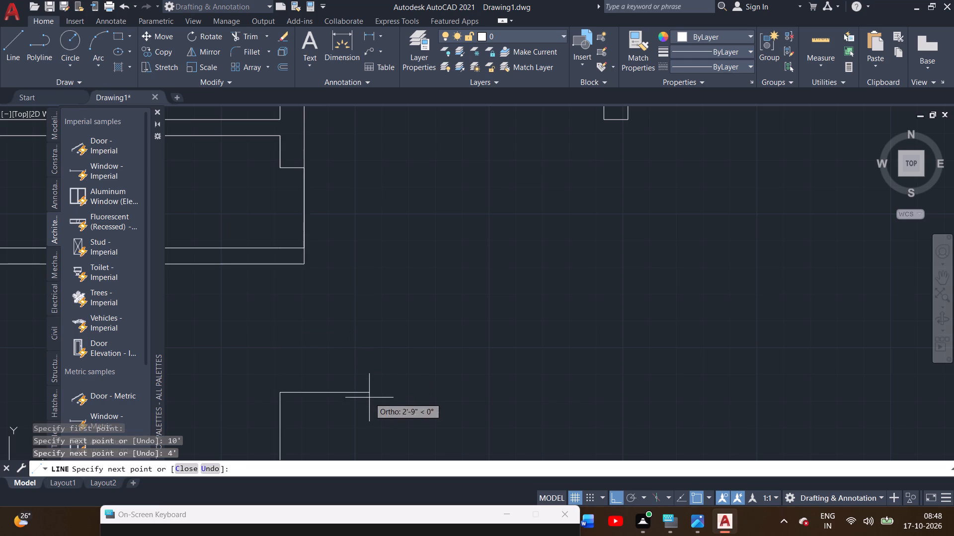
{"action": "scroll", "coordinate": [272, 365], "scroll_direction": "up", "scroll_amount": 1}
{"action": "middle_click_drag", "start_coordinate": [273, 368], "coordinate": [266, 305]}
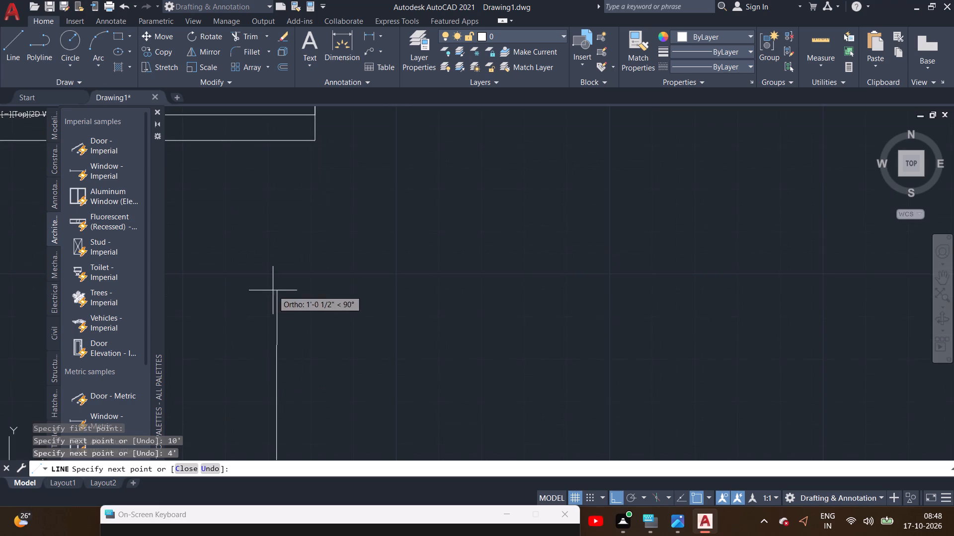
{"action": "scroll", "coordinate": [276, 289], "scroll_direction": "down", "scroll_amount": 2}
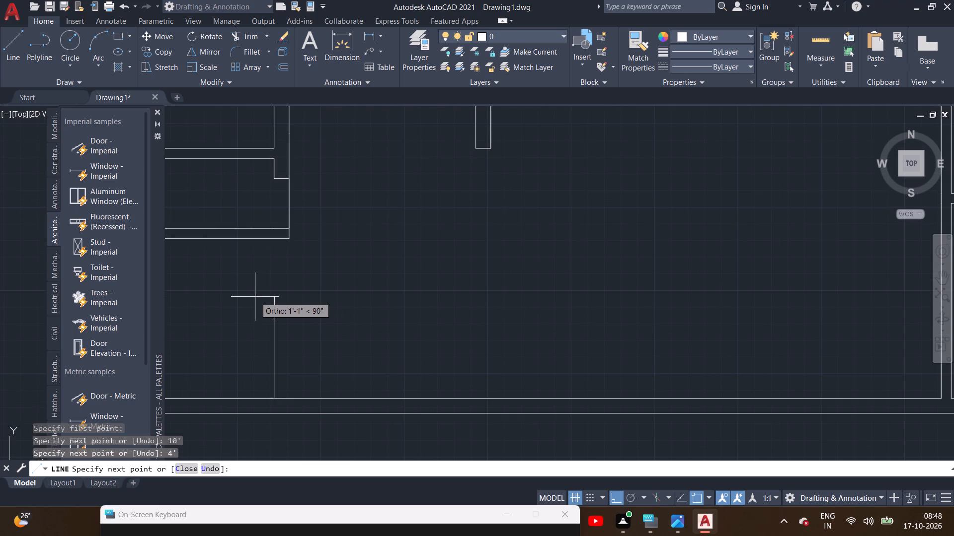
{"action": "key", "text": "9"}
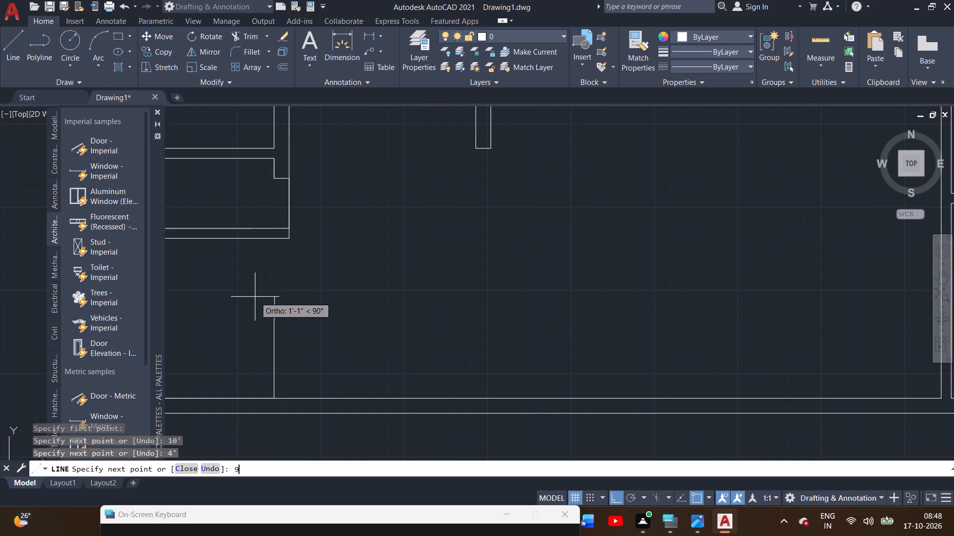
{"action": "key", "text": "shift+quotedbl"}
{"action": "key", "text": "Return"}
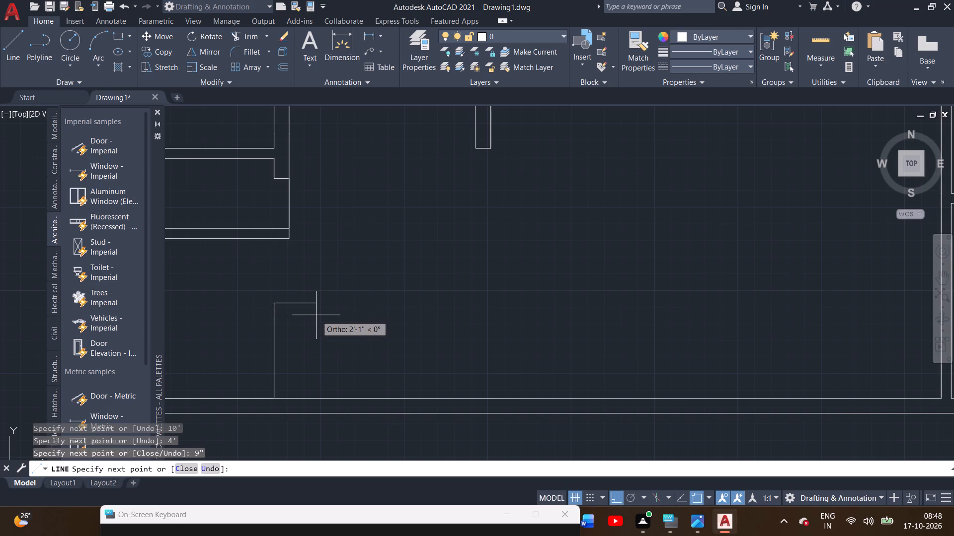
Continue the line east with 9", 4' and 9" segments, and bring it south to the south wall's inner face.
{"action": "middle_click_drag", "start_coordinate": [317, 313], "coordinate": [240, 303]}
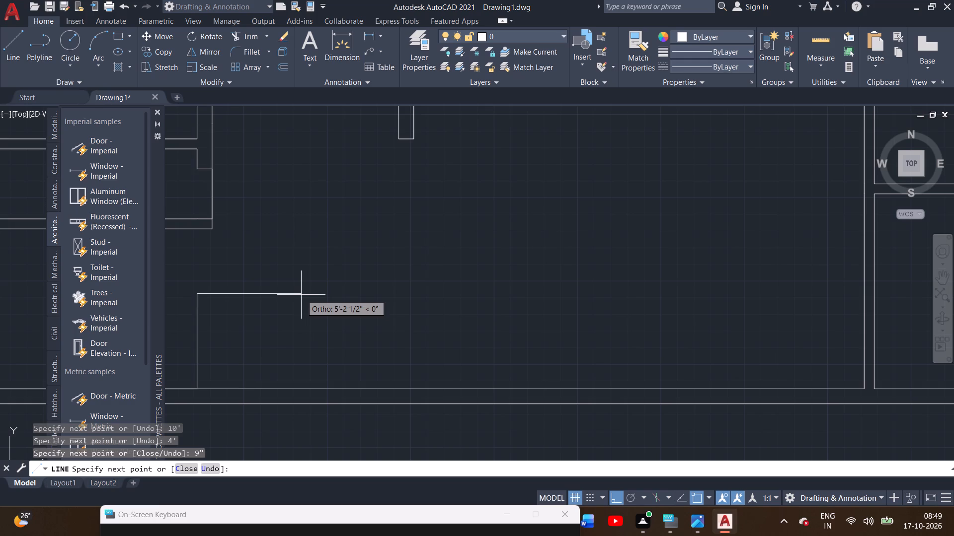
{"action": "key", "text": "9"}
{"action": "key", "text": "shift+quotedbl"}
{"action": "key", "text": "Return"}
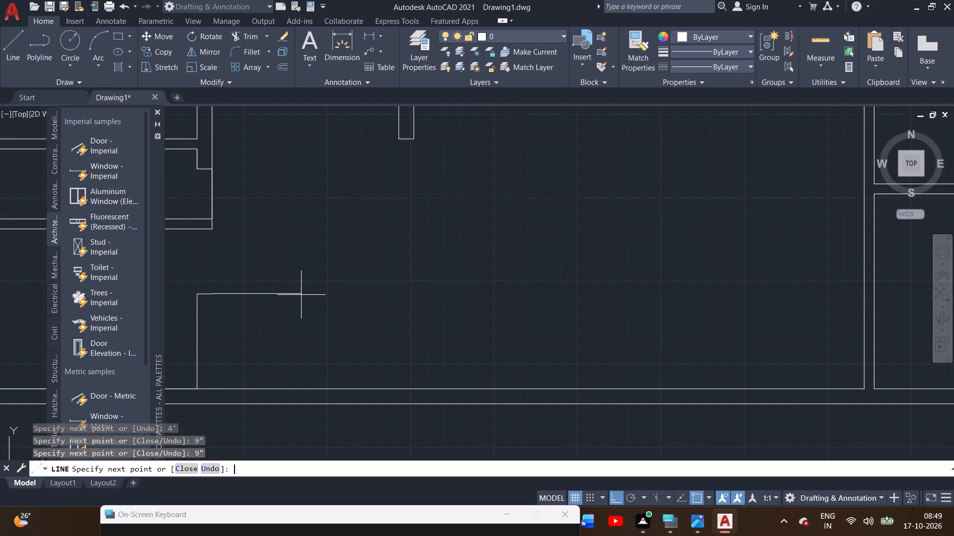
{"action": "key", "text": "4"}
{"action": "key", "text": "apostrophe"}
{"action": "key", "text": "Return"}
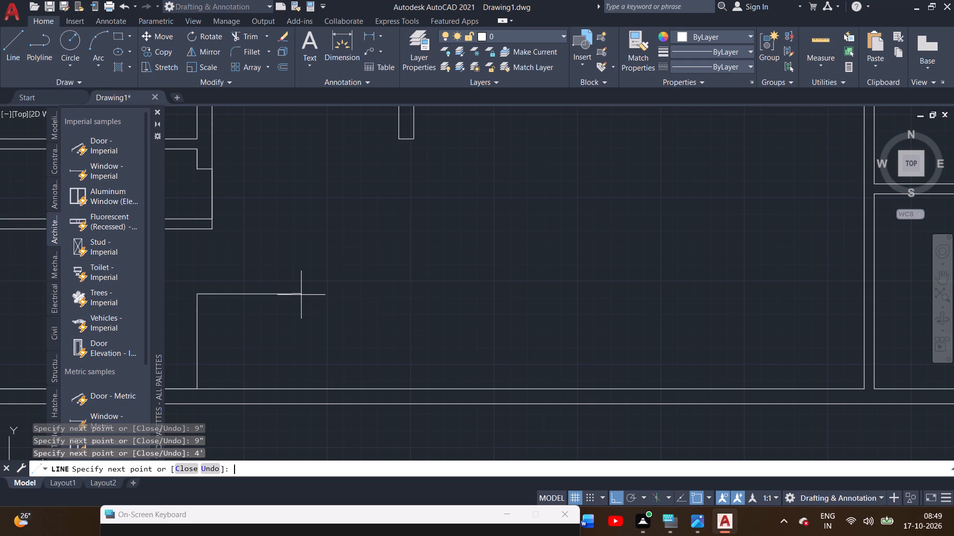
{"action": "key", "text": "9"}
{"action": "key", "text": "shift+quotedbl"}
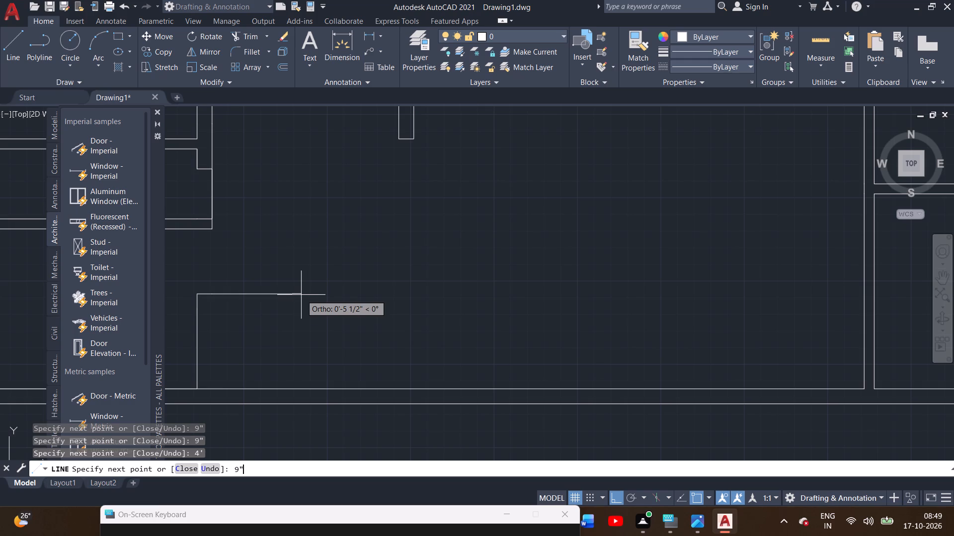
{"action": "key", "text": "Return"}
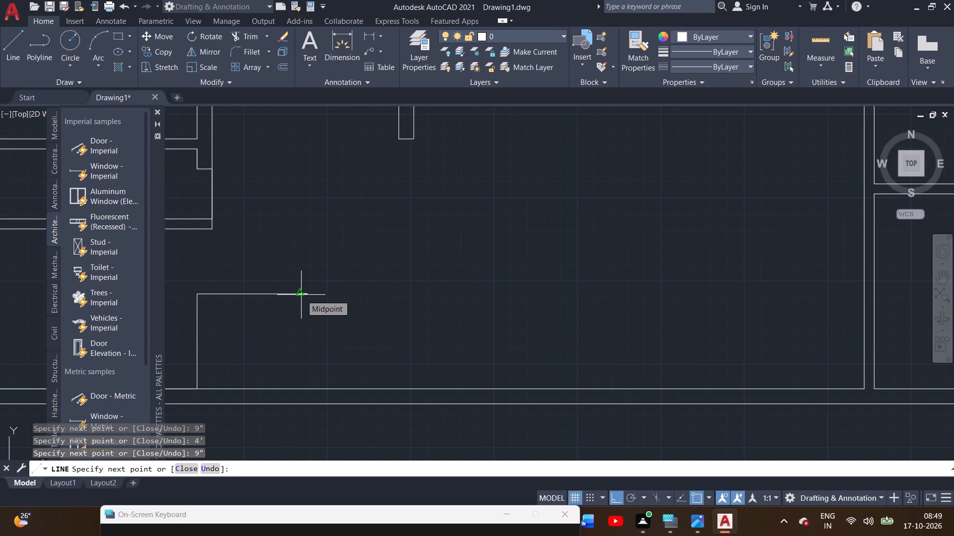
{"action": "scroll", "coordinate": [308, 381], "scroll_direction": "up", "scroll_amount": 1}
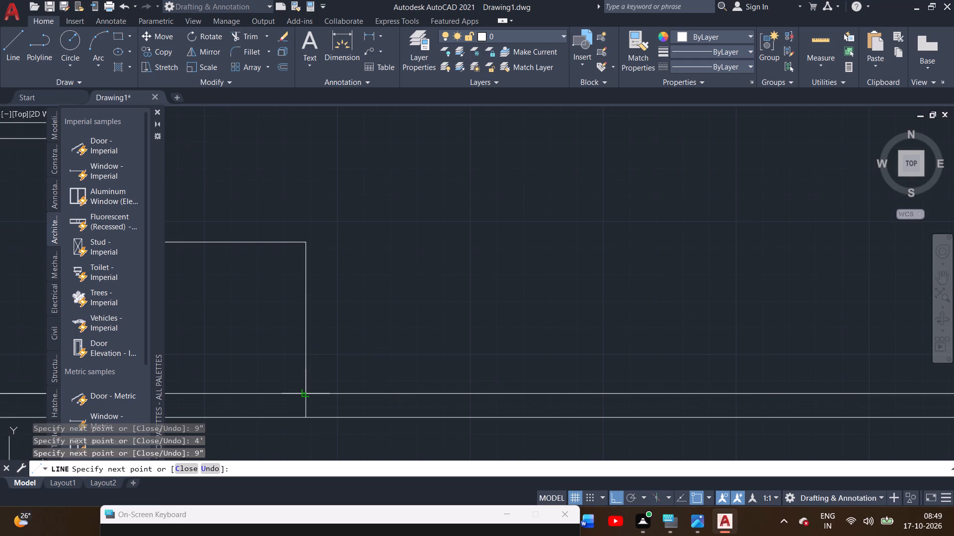
{"action": "left_click", "coordinate": [308, 393]}
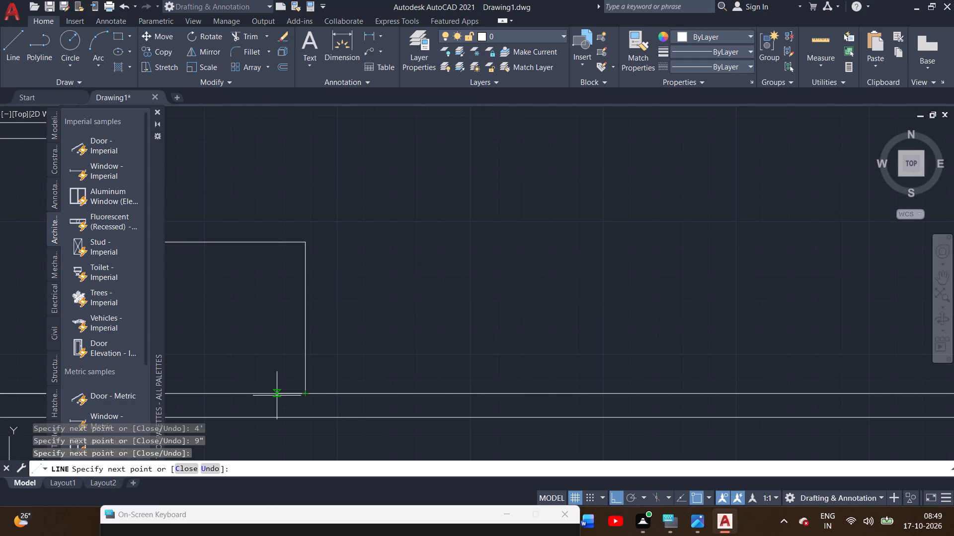
Continue the line 9" west along the south wall's inner face and north to the enclosure's top line, closing the east wall's inner face.
{"action": "key", "text": "9"}
{"action": "key", "text": "shift+quotedbl"}
{"action": "key", "text": "Return"}
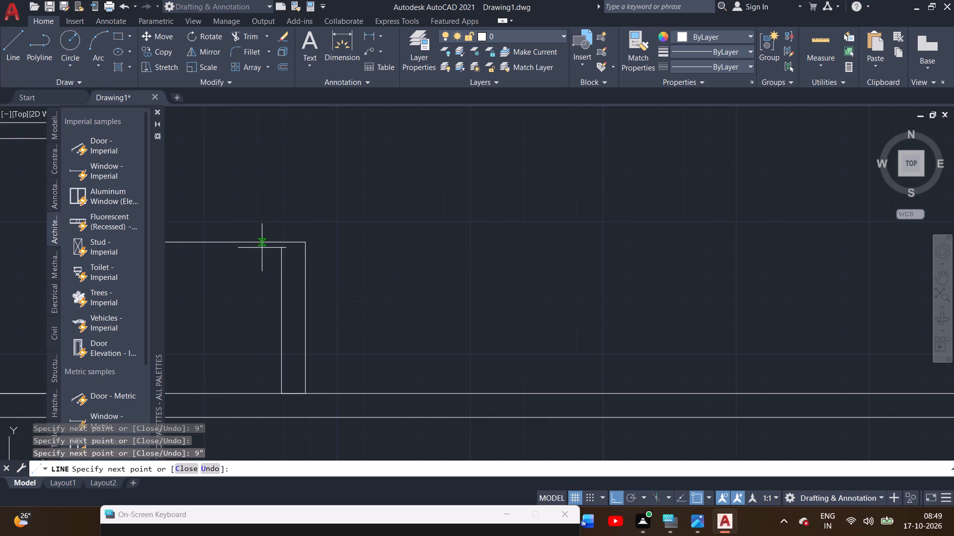
{"action": "left_click", "coordinate": [280, 243]}
{"action": "right_click", "coordinate": [281, 253]}
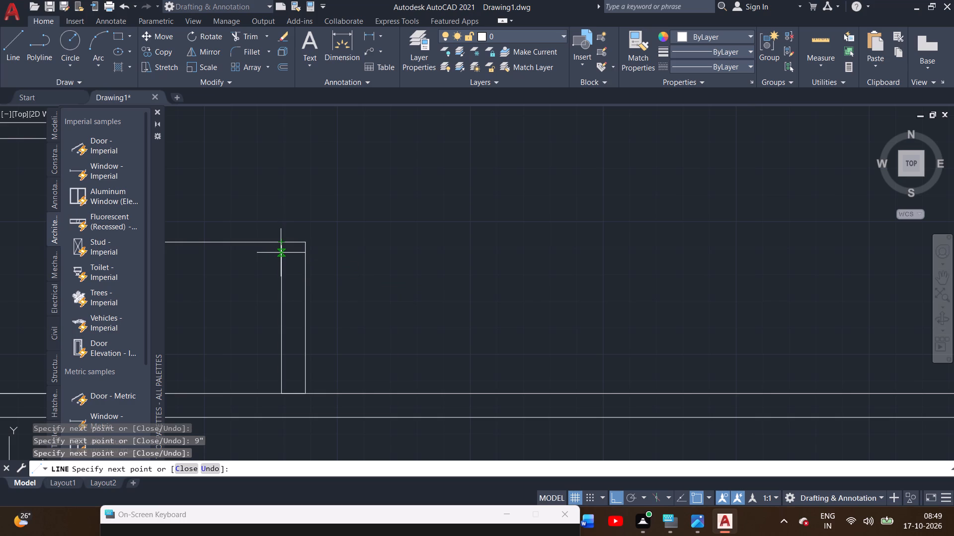
{"action": "left_click", "coordinate": [294, 257]}
Draw a line from the foot of the enclosure's west side 9" east, and continue it north to the top line.
{"action": "scroll", "coordinate": [266, 312], "scroll_direction": "down", "scroll_amount": 1}
{"action": "middle_click_drag", "start_coordinate": [268, 309], "coordinate": [335, 302]}
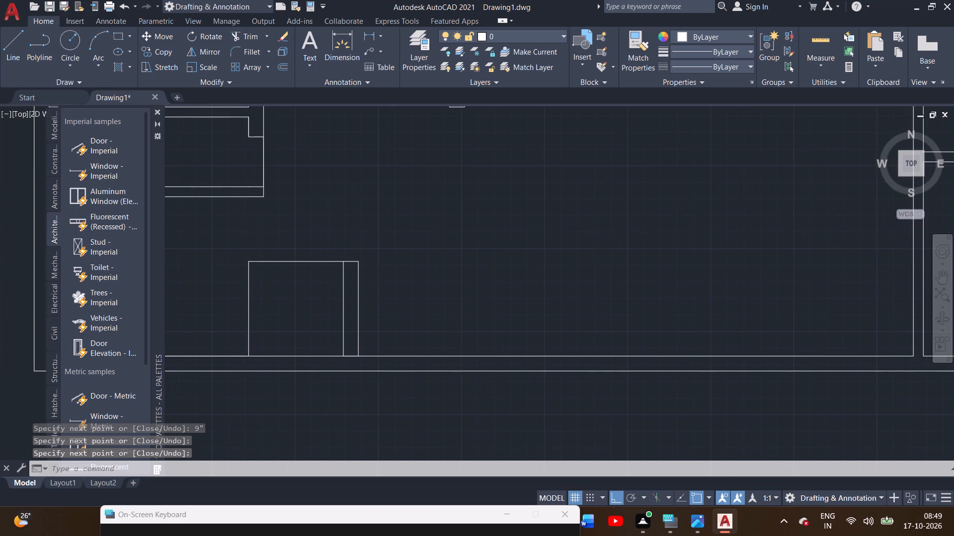
{"action": "left_click", "coordinate": [17, 38]}
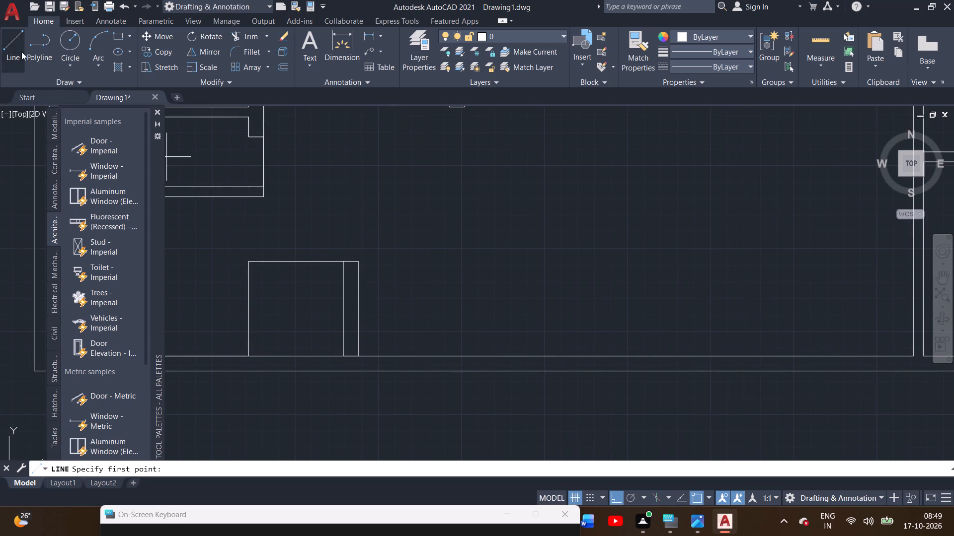
{"action": "scroll", "coordinate": [216, 379], "scroll_direction": "up", "scroll_amount": 1}
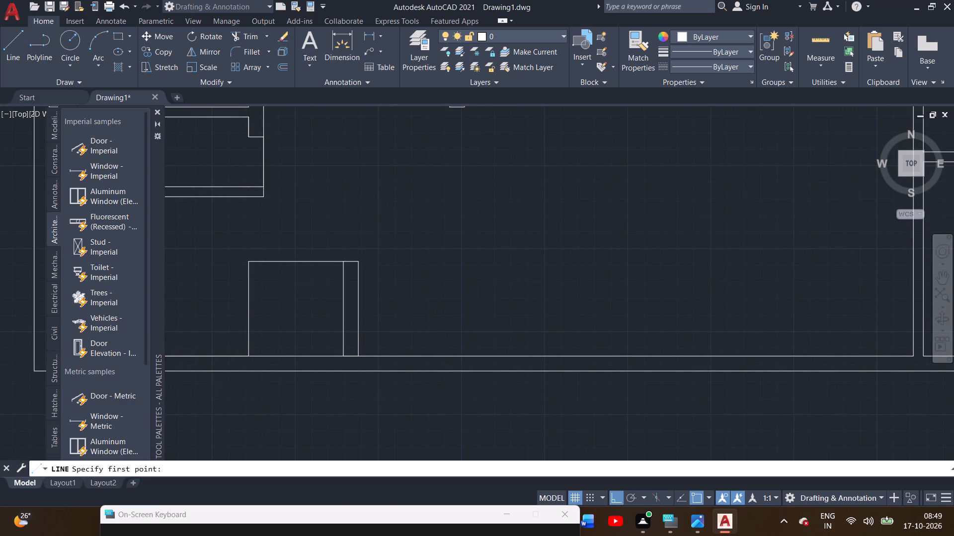
{"action": "double_click", "coordinate": [266, 346]}
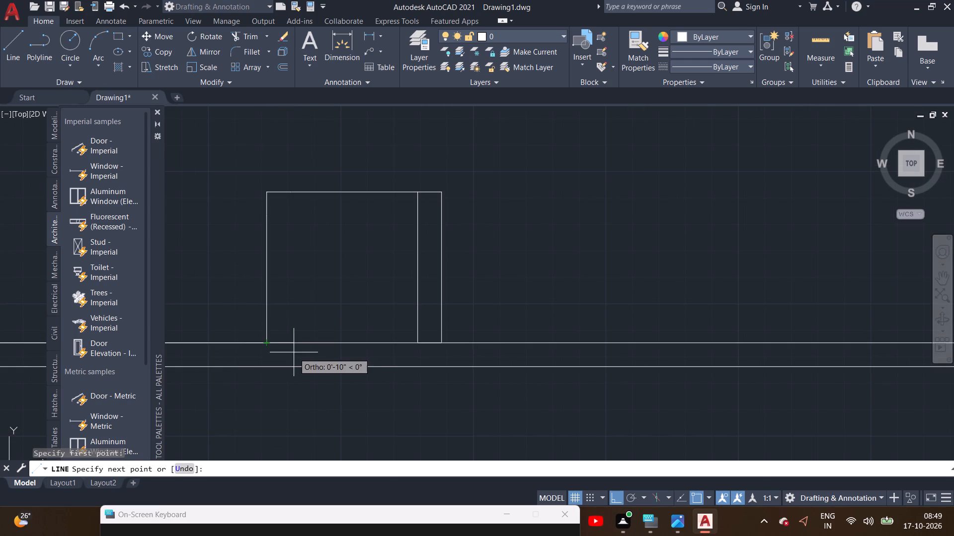
{"action": "key", "text": "9"}
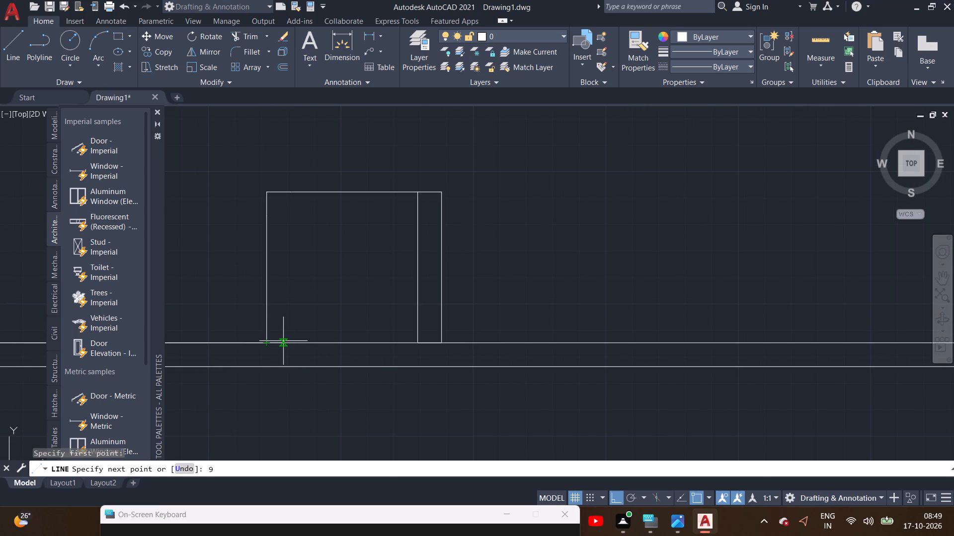
{"action": "key", "text": "shift+quotedbl"}
{"action": "key", "text": "Return"}
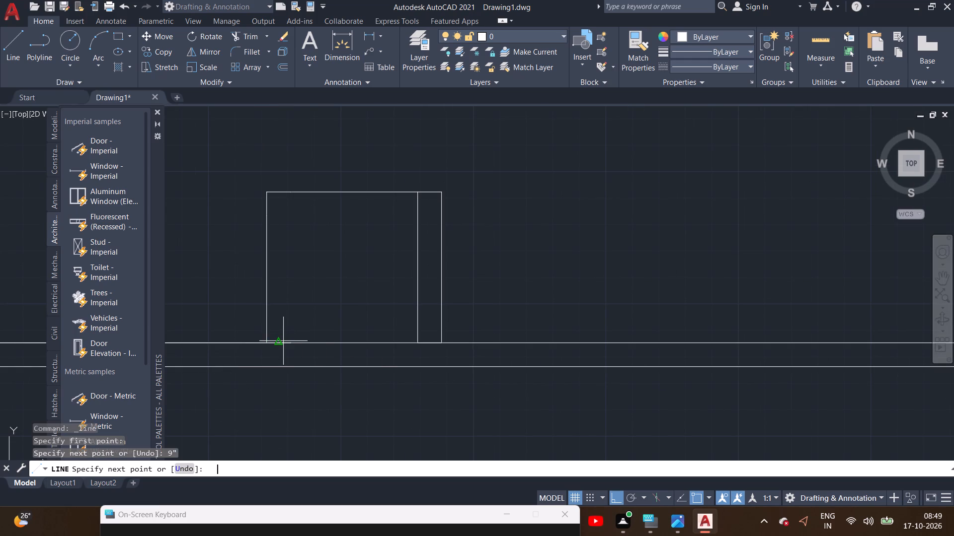
{"action": "left_click", "coordinate": [289, 193]}
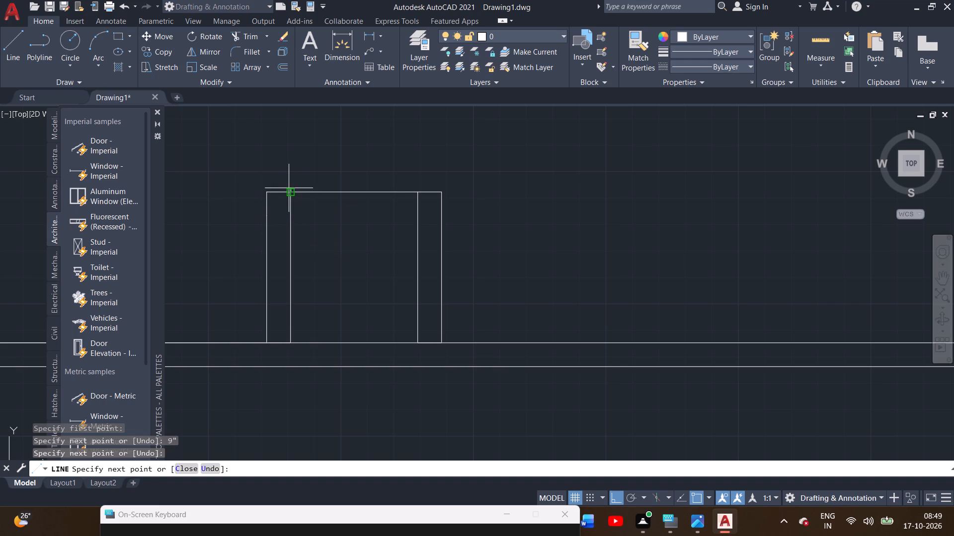
{"action": "right_click", "coordinate": [289, 188]}
{"action": "left_click", "coordinate": [302, 198]}
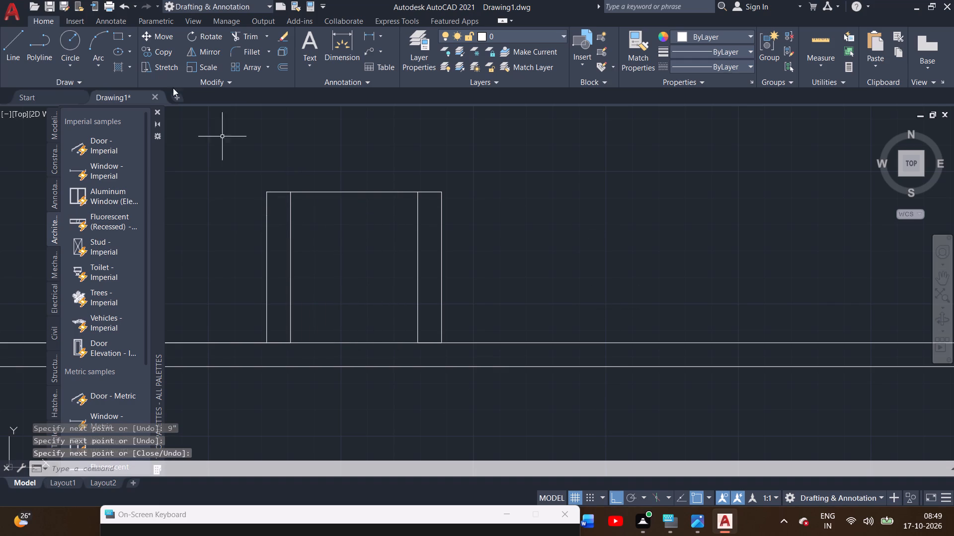
Draw a line from the enclosure's northeast corner 9" south, and continue it west to the outer west face.
{"action": "left_click", "coordinate": [11, 55]}
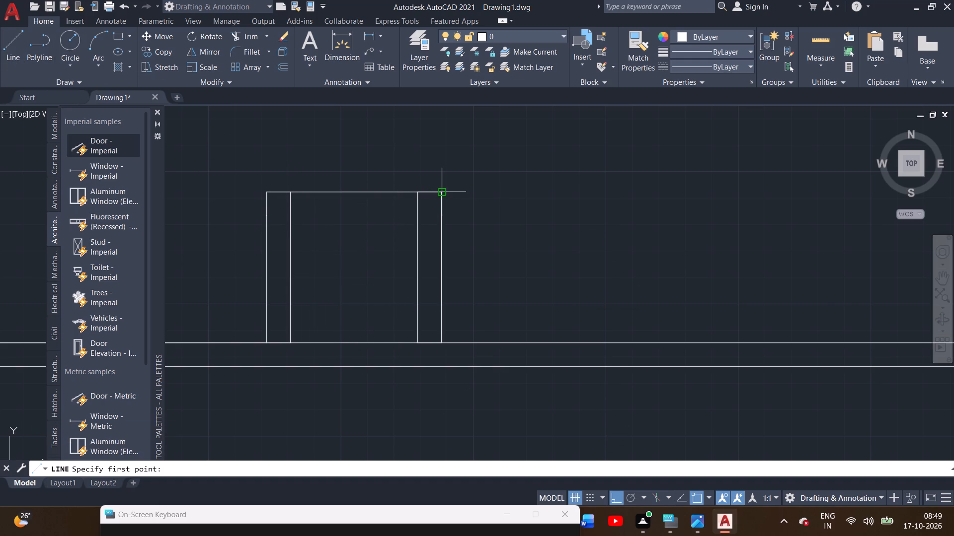
{"action": "left_click", "coordinate": [440, 191]}
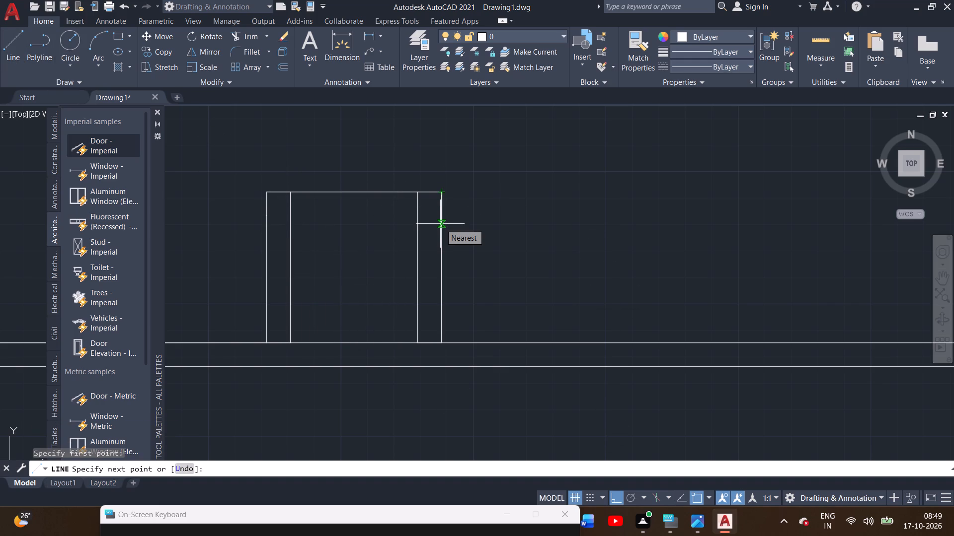
{"action": "key", "text": "9"}
{"action": "key", "text": "shift+quotedbl"}
{"action": "key", "text": "Return"}
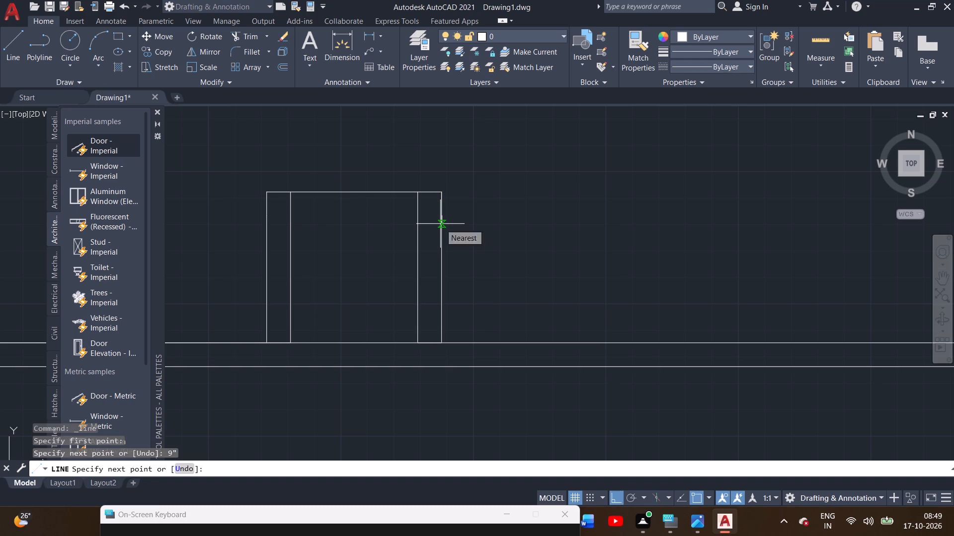
{"action": "left_click", "coordinate": [265, 216]}
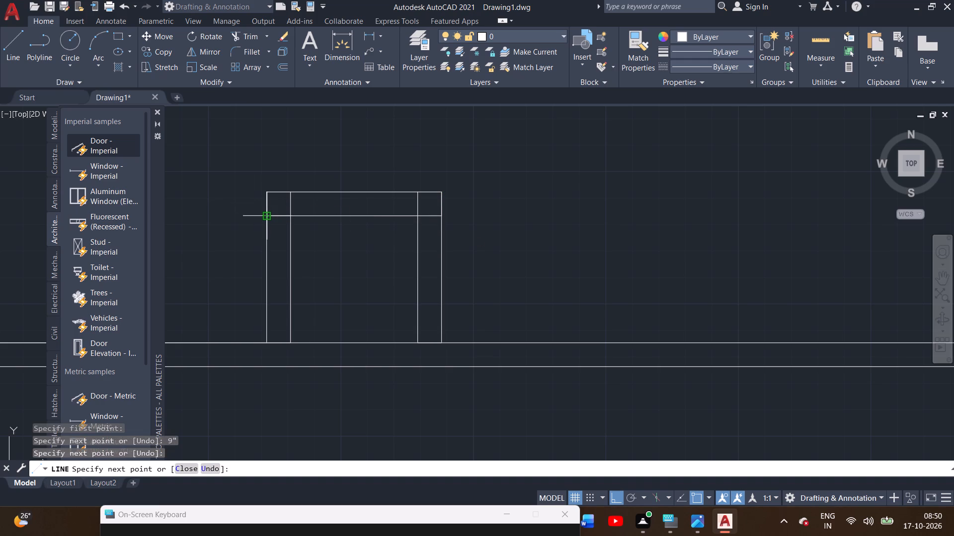
{"action": "right_click", "coordinate": [265, 215]}
{"action": "left_click", "coordinate": [295, 226]}
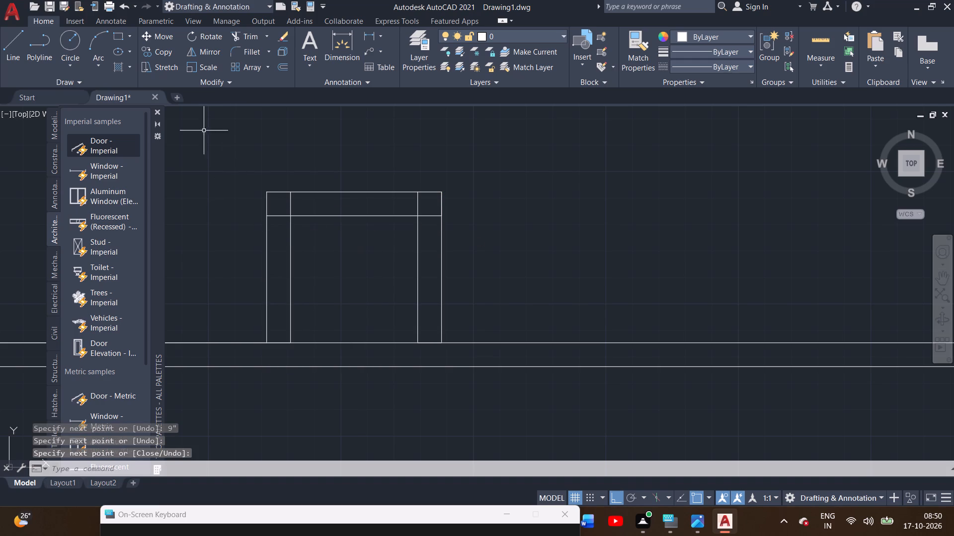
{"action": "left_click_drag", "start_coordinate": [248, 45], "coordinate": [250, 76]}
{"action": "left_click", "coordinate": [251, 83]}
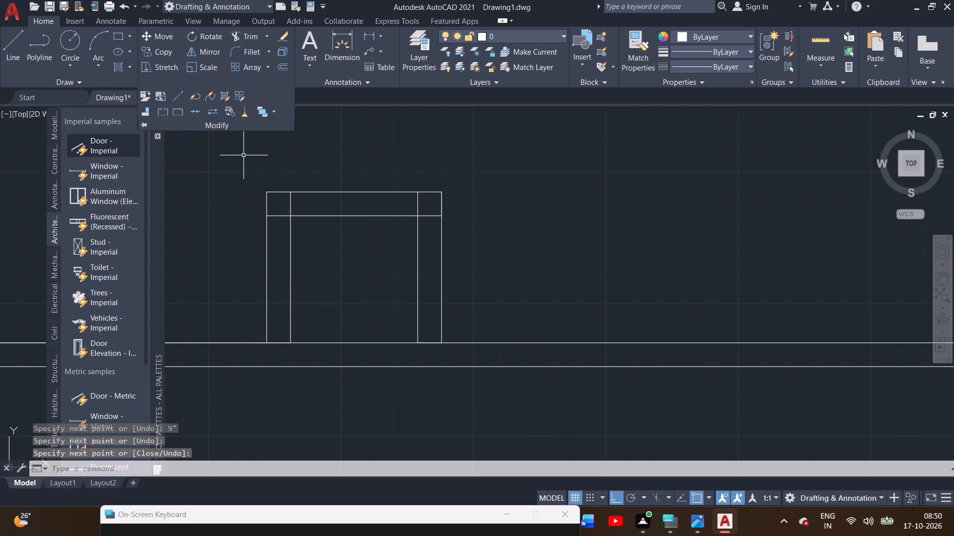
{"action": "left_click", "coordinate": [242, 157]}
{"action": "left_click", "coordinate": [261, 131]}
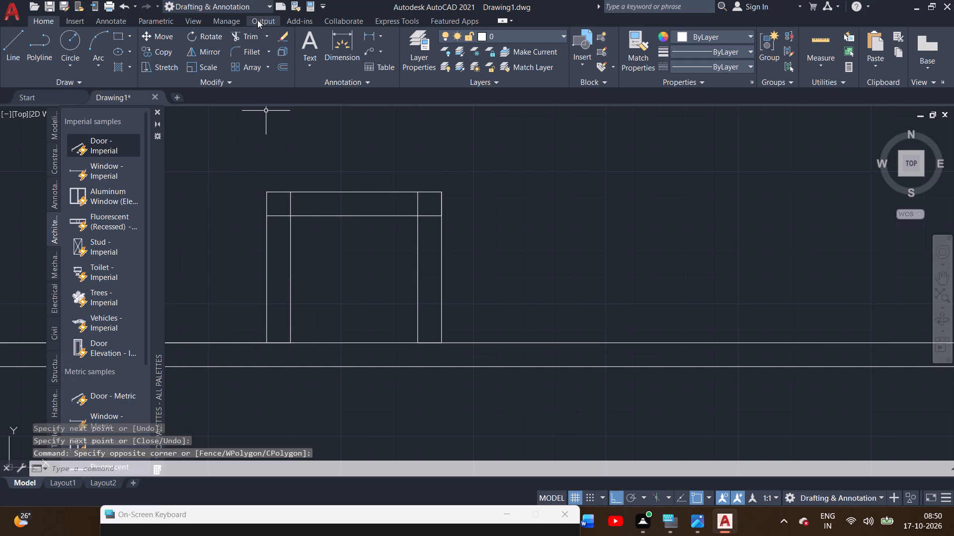
Trim the crossing wall lines inside the enclosure's northwest and northeast corners to leave clean 9" wall junctions.
{"action": "left_click", "coordinate": [249, 32]}
{"action": "left_click", "coordinate": [290, 202]}
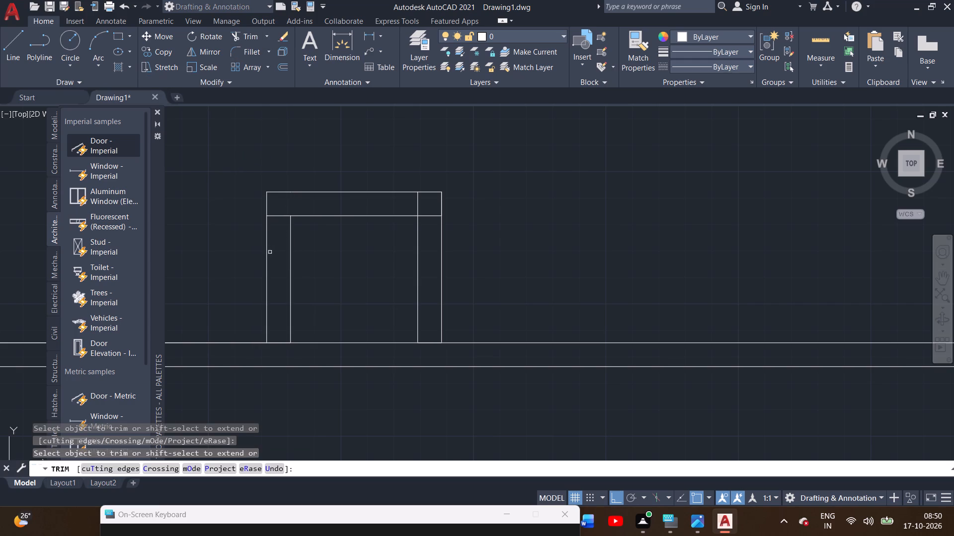
{"action": "left_click", "coordinate": [275, 216]}
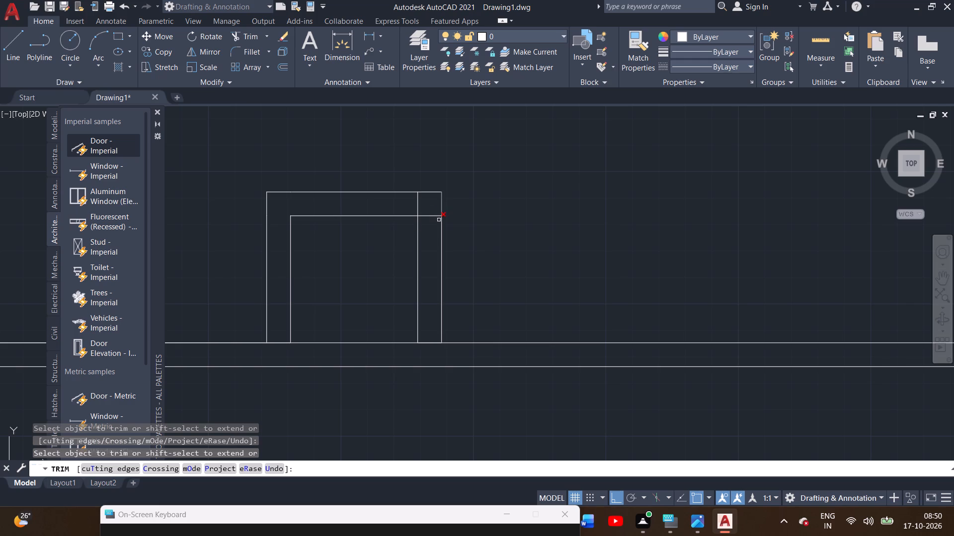
{"action": "double_click", "coordinate": [430, 216]}
{"action": "right_click", "coordinate": [441, 148]}
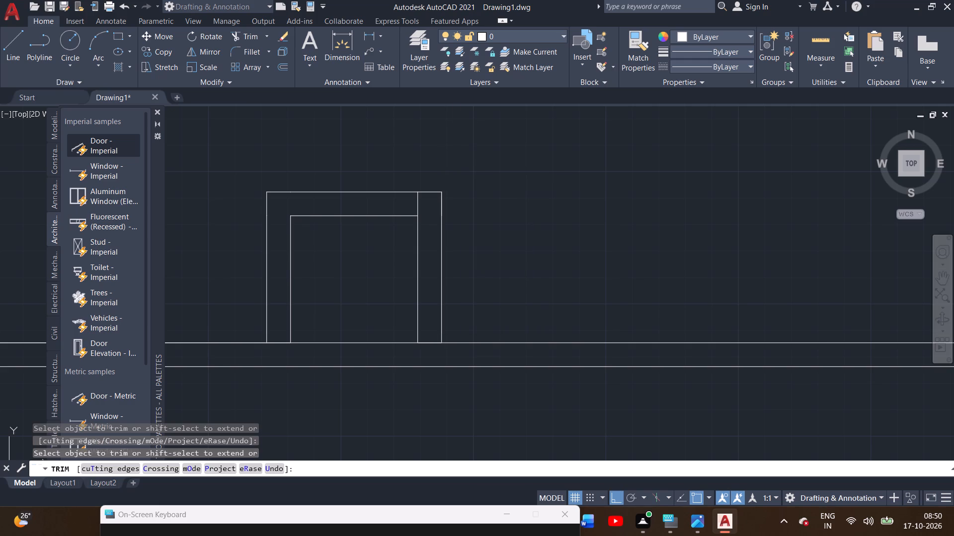
{"action": "left_click", "coordinate": [454, 124]}
{"action": "left_click", "coordinate": [478, 158]}
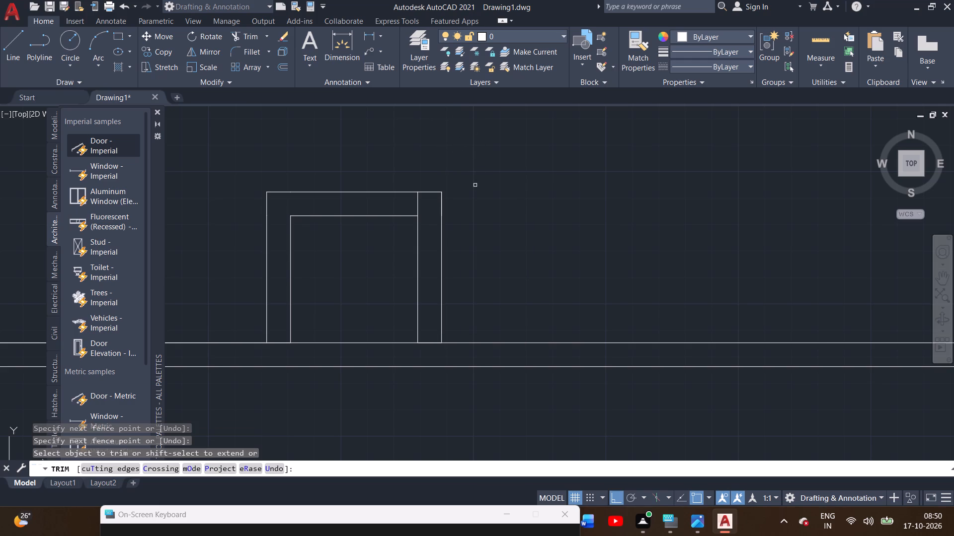
{"action": "left_click", "coordinate": [418, 205]}
Draw a line from the enclosure's inner northwest corner a short way south, and continue it west across the wall to the outer face.
{"action": "left_click", "coordinate": [17, 59]}
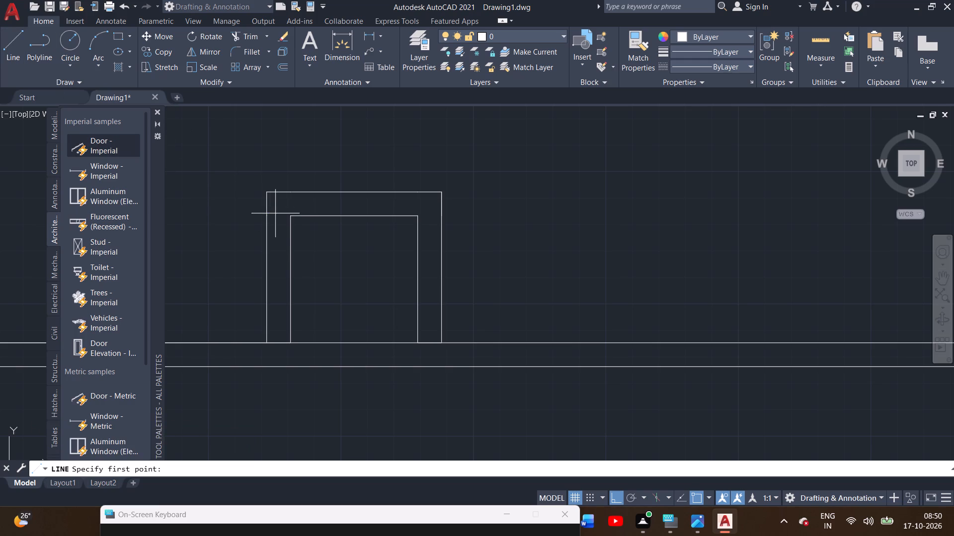
{"action": "left_click_drag", "start_coordinate": [288, 217], "coordinate": [293, 234]}
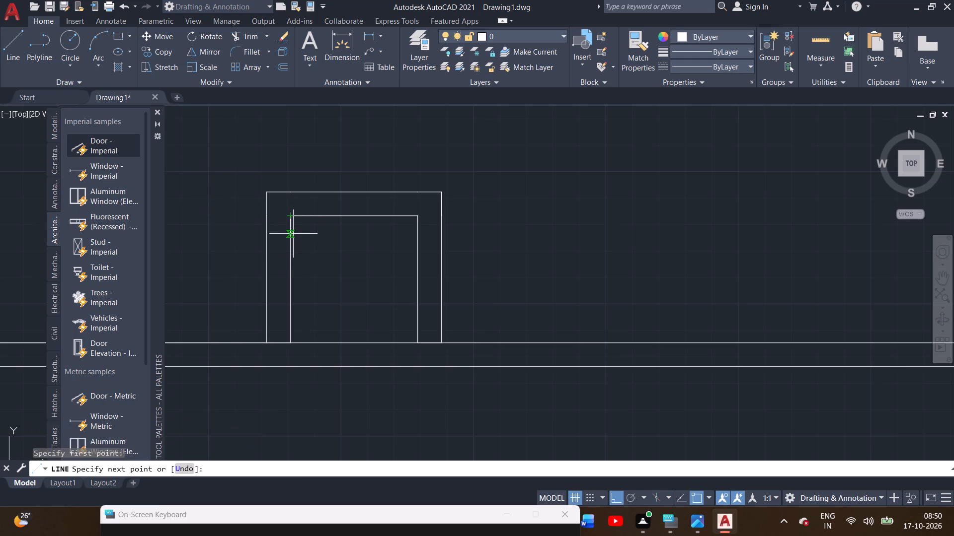
{"action": "left_click_drag", "start_coordinate": [293, 234], "coordinate": [291, 241]}
{"action": "left_click", "coordinate": [291, 241]}
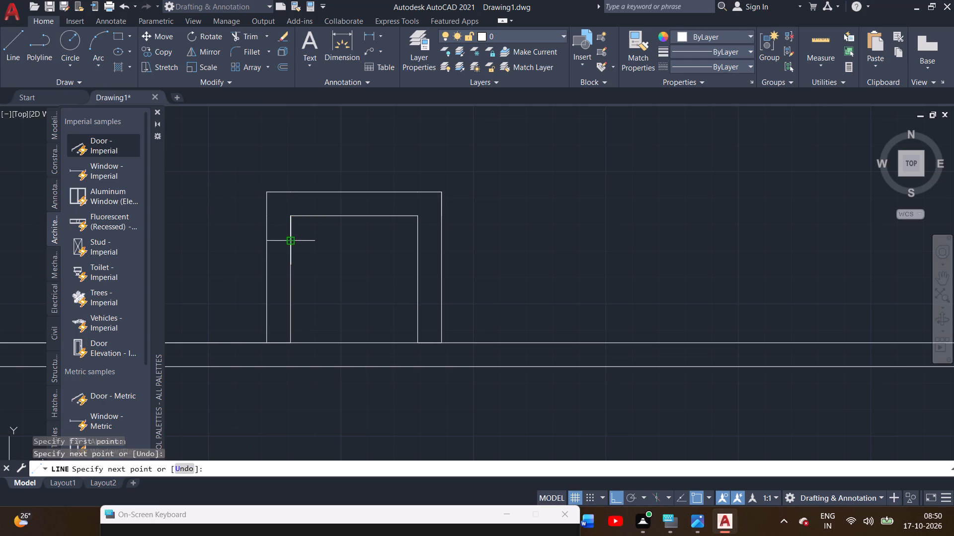
{"action": "left_click", "coordinate": [266, 242]}
{"action": "right_click", "coordinate": [246, 245]}
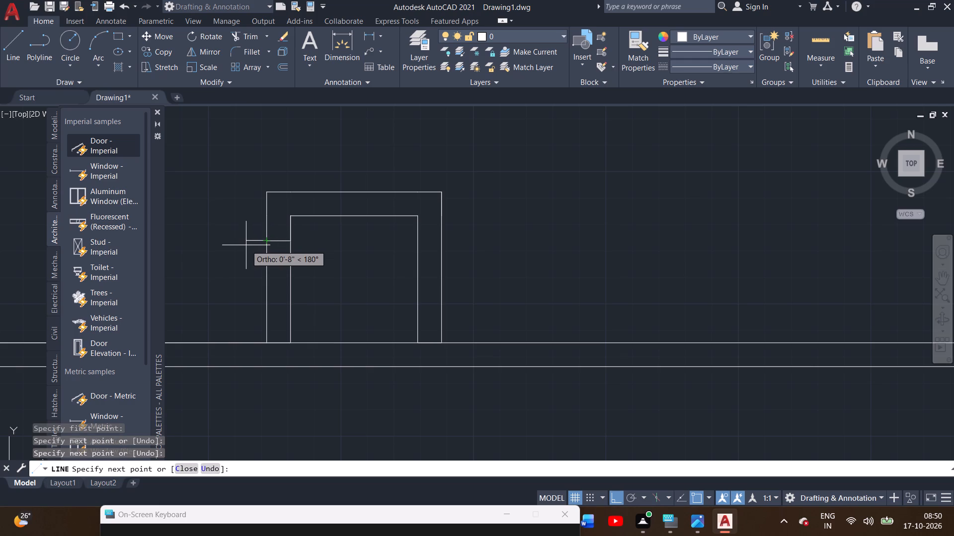
{"action": "left_click", "coordinate": [263, 251]}
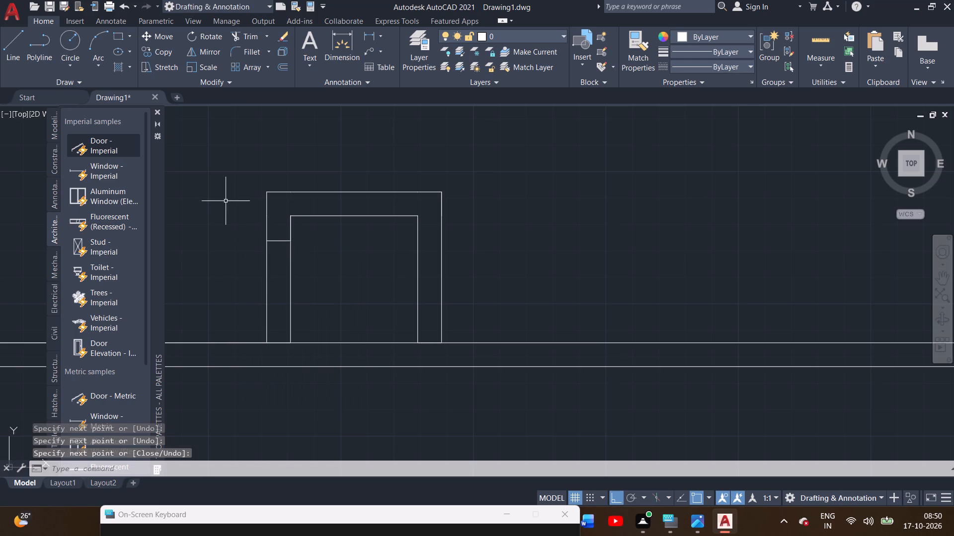
Trim both faces of the enclosure's west wall between the short cross line and the south wall, opening that side.
{"action": "left_click_drag", "start_coordinate": [242, 37], "coordinate": [262, 143]}
{"action": "left_click_drag", "start_coordinate": [262, 143], "coordinate": [274, 202]}
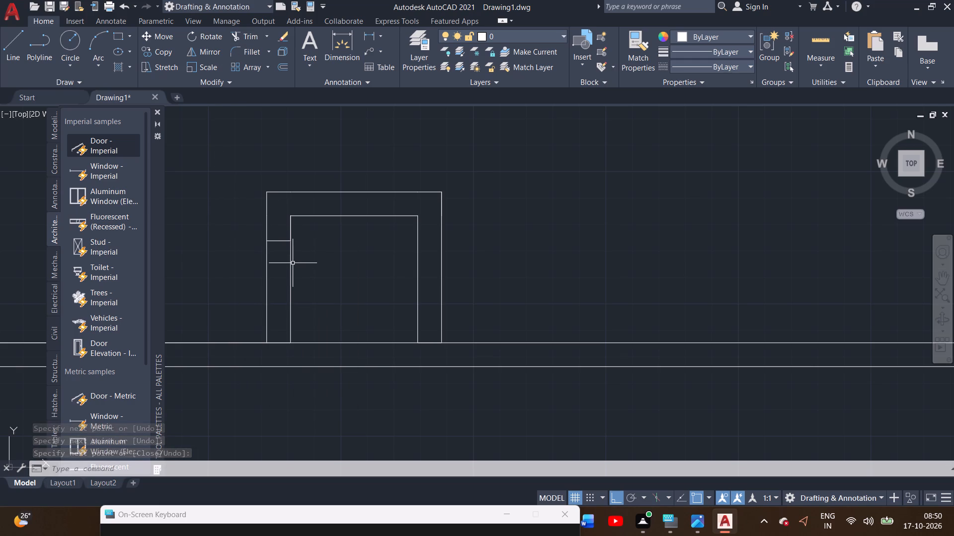
{"action": "left_click", "coordinate": [248, 41]}
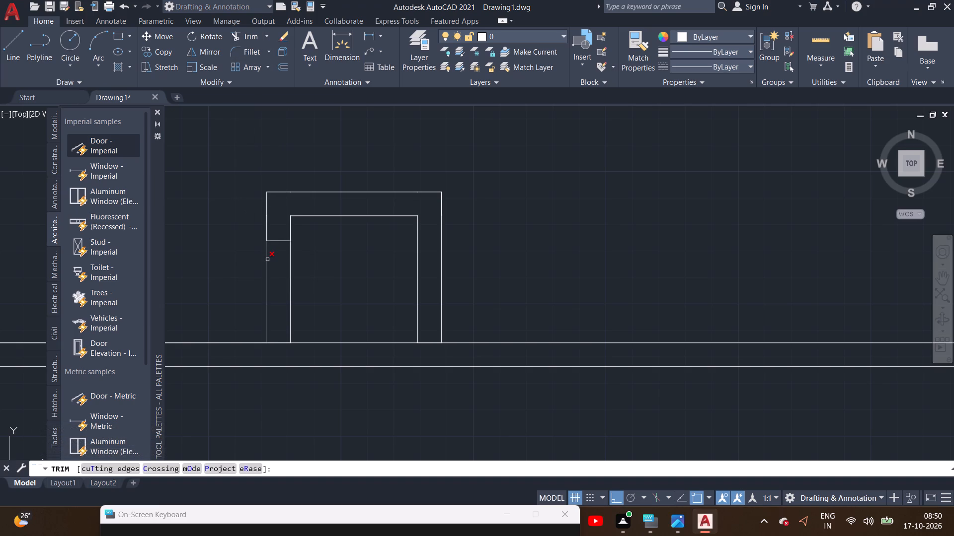
{"action": "left_click", "coordinate": [267, 260]}
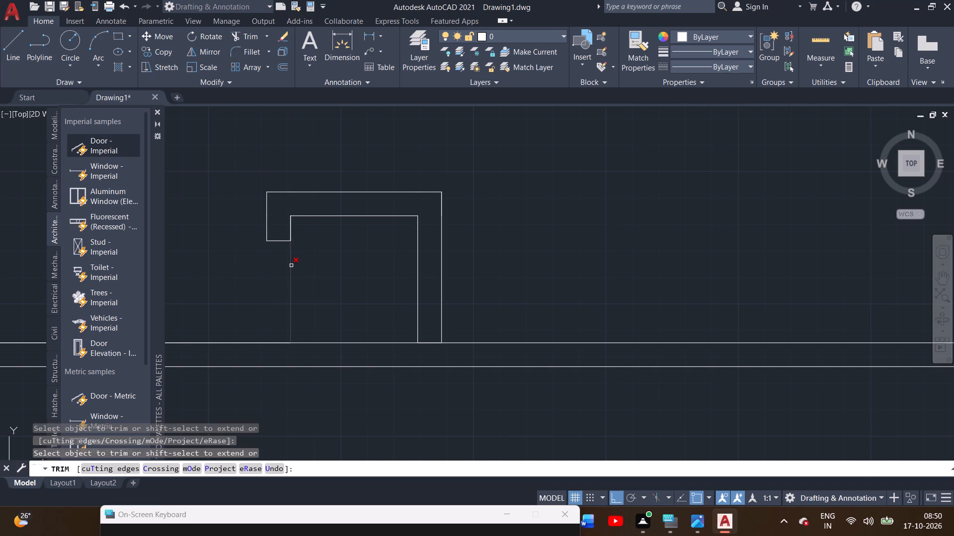
{"action": "left_click", "coordinate": [291, 266]}
Measure the enclosure's clear inner width from the west wall's inner face to the east wall's inner face.
{"action": "left_click", "coordinate": [345, 52]}
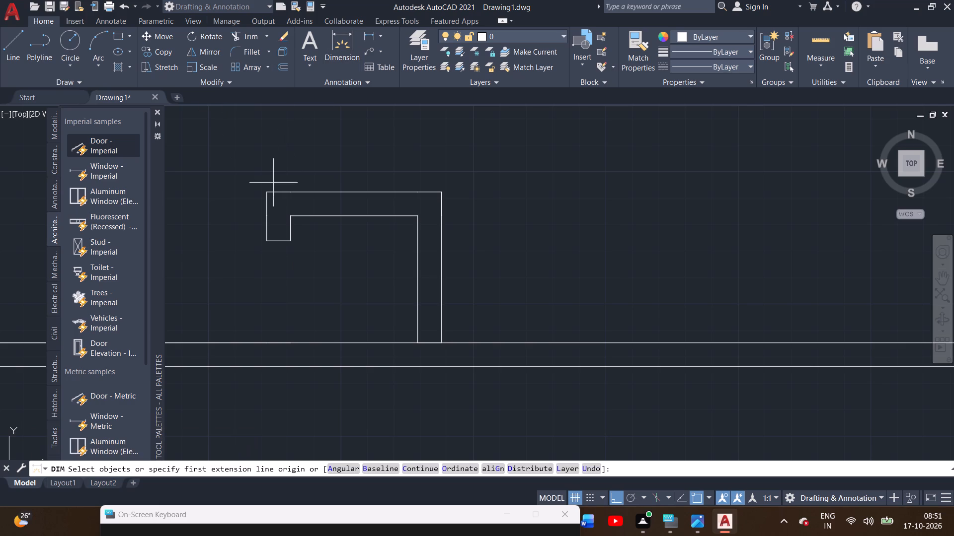
{"action": "double_click", "coordinate": [289, 215]}
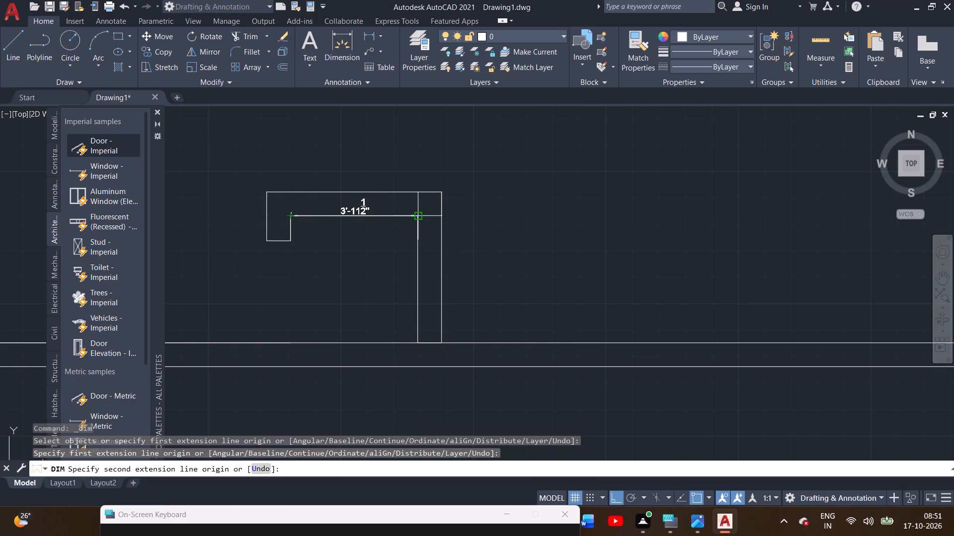
{"action": "scroll", "coordinate": [419, 217], "scroll_direction": "up", "scroll_amount": 1}
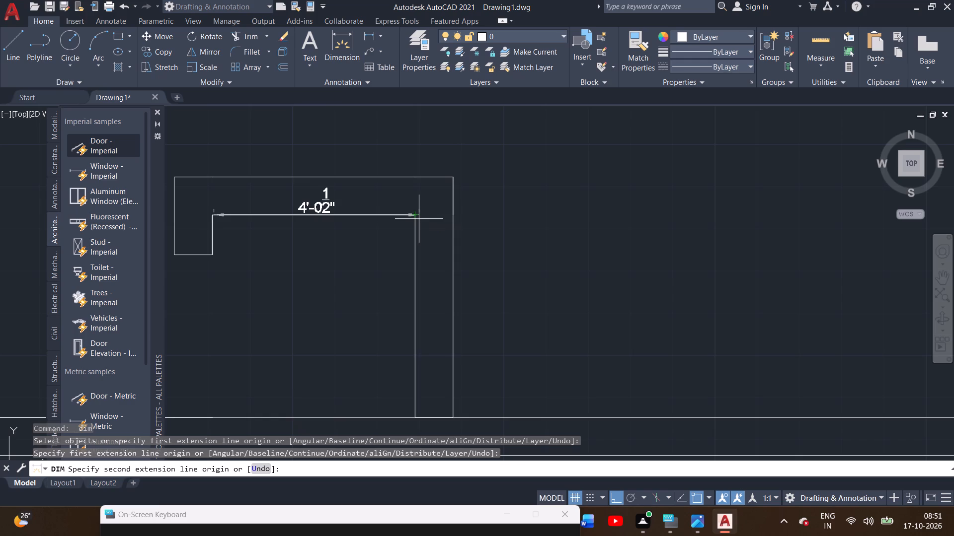
{"action": "scroll", "coordinate": [419, 219], "scroll_direction": "up", "scroll_amount": 2}
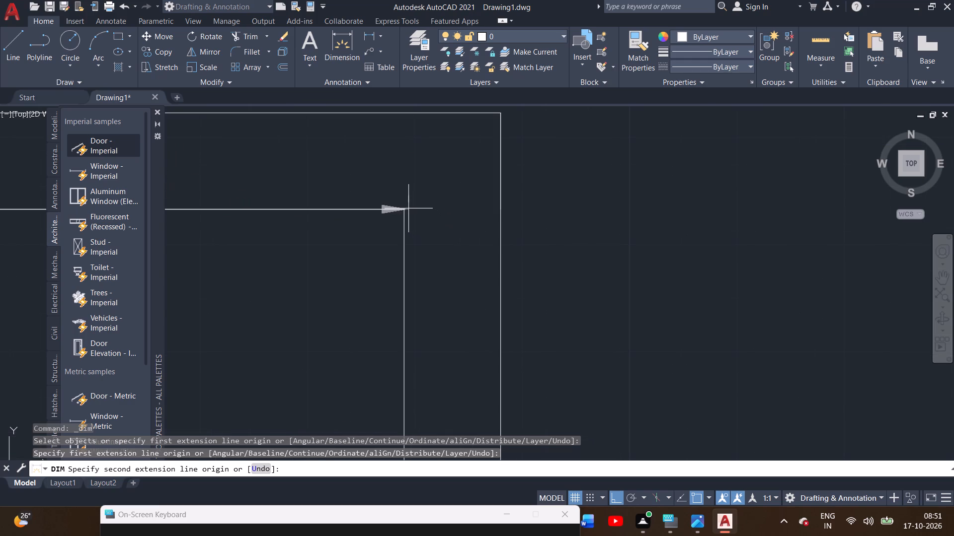
{"action": "scroll", "coordinate": [408, 208], "scroll_direction": "down", "scroll_amount": 2}
{"action": "right_click", "coordinate": [398, 195]}
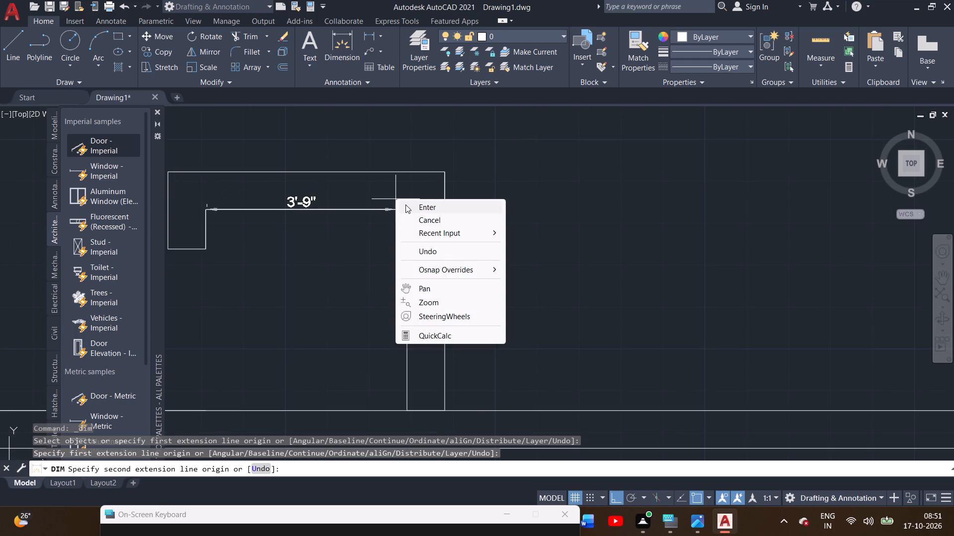
{"action": "left_click", "coordinate": [408, 204]}
{"action": "middle_click_drag", "start_coordinate": [216, 222], "coordinate": [327, 240]}
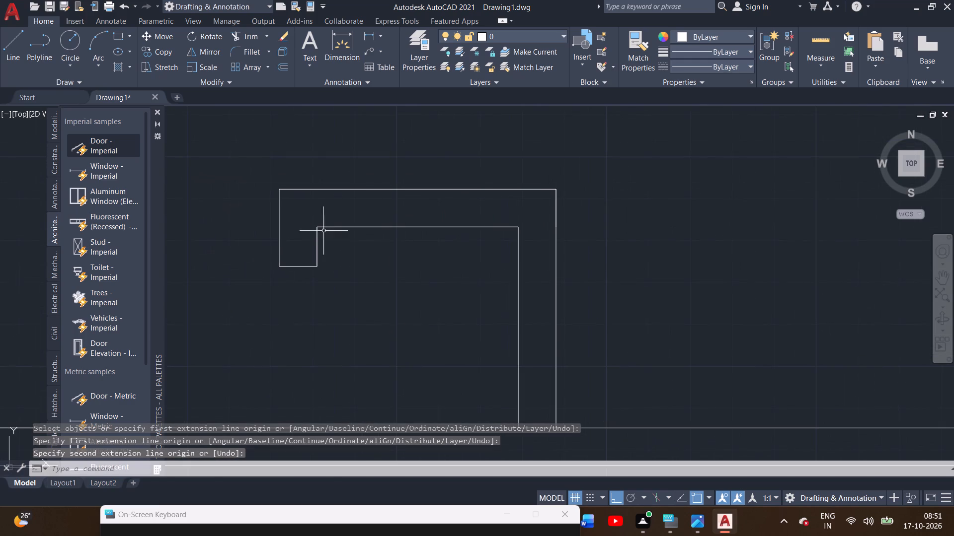
{"action": "left_click", "coordinate": [339, 46]}
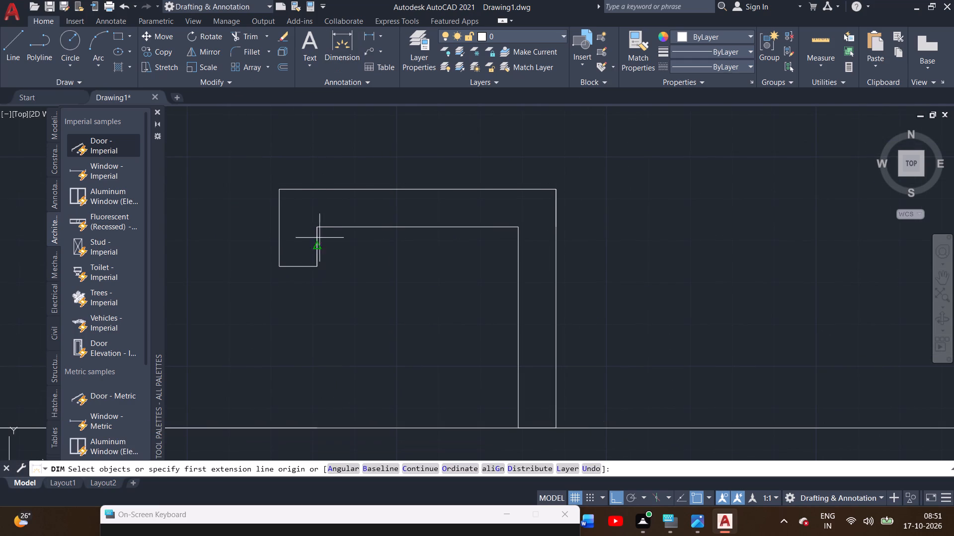
{"action": "double_click", "coordinate": [316, 229]}
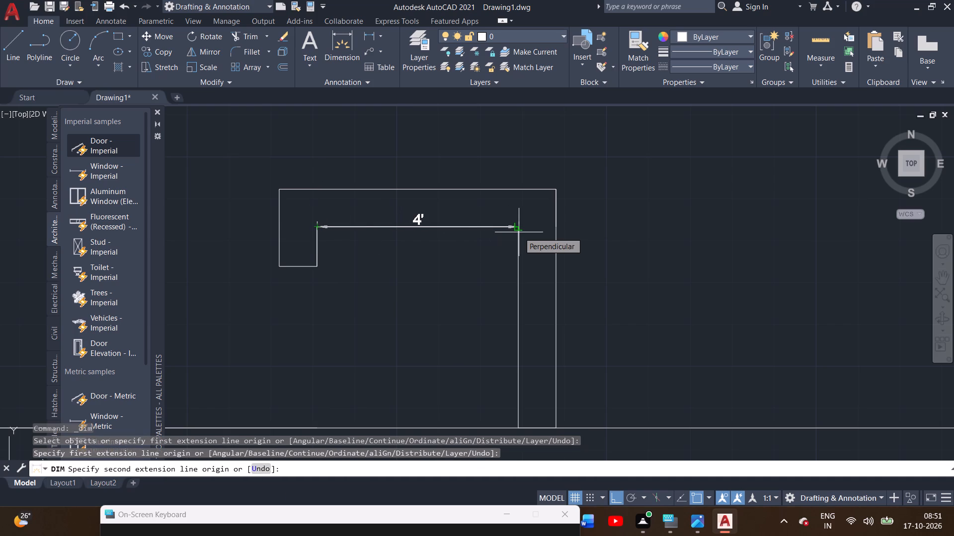
{"action": "right_click", "coordinate": [496, 237]}
{"action": "double_click", "coordinate": [504, 241]}
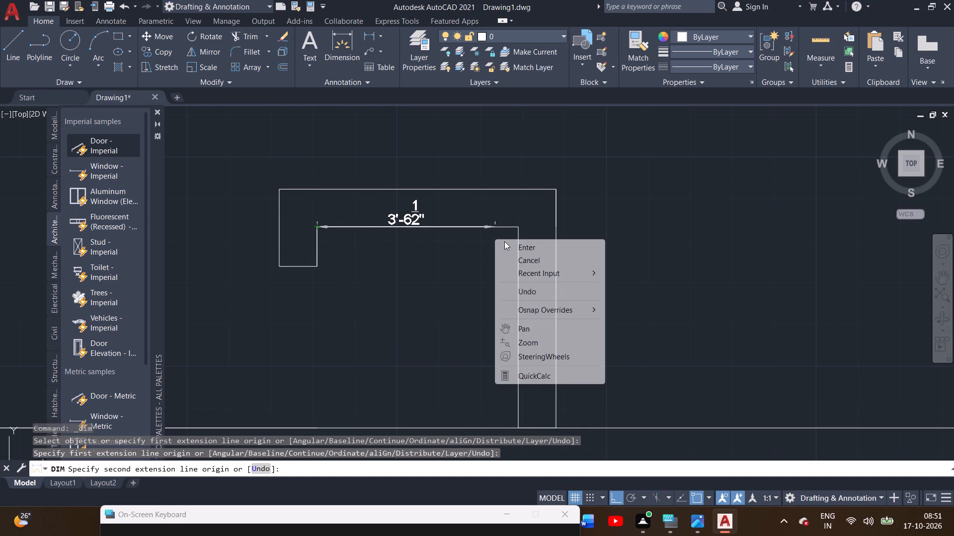
{"action": "left_click", "coordinate": [473, 268]}
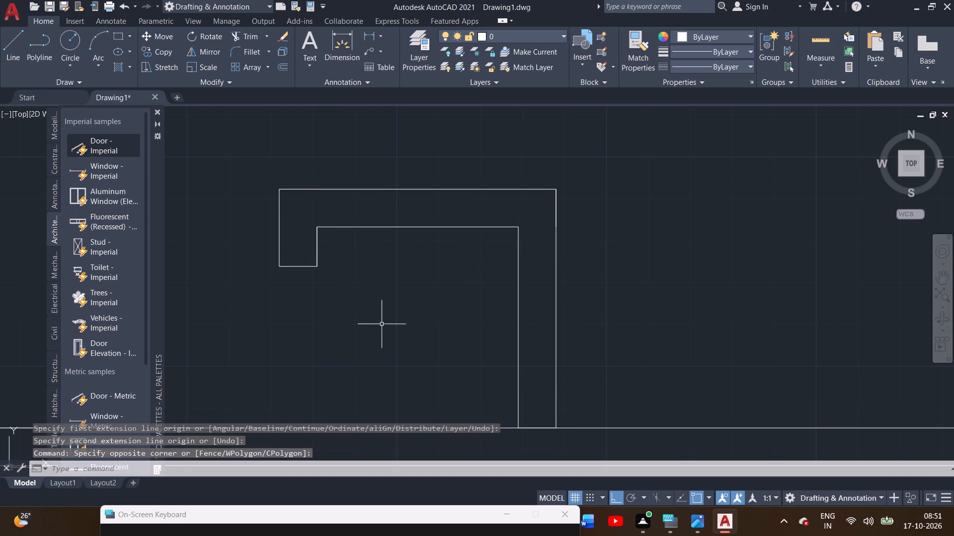
Redraw the outer and inner faces of the enclosure's west wall from the short cross line down to the south wall.
{"action": "middle_click_drag", "start_coordinate": [385, 323], "coordinate": [402, 265]}
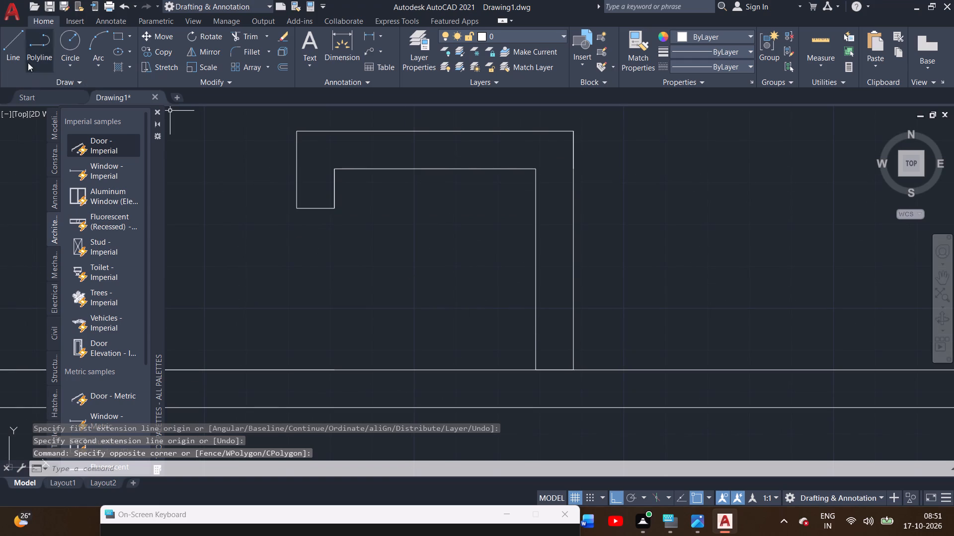
{"action": "left_click", "coordinate": [17, 50]}
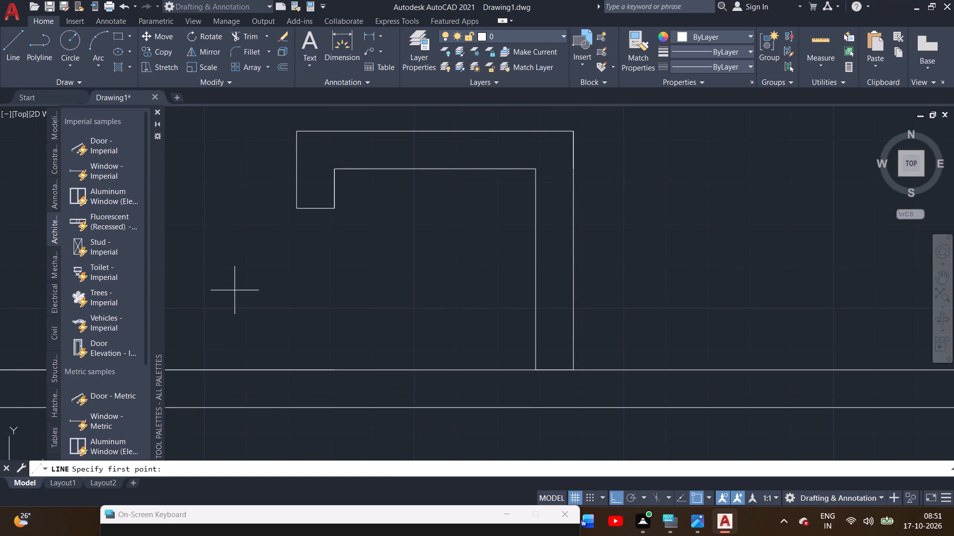
{"action": "left_click", "coordinate": [294, 206]}
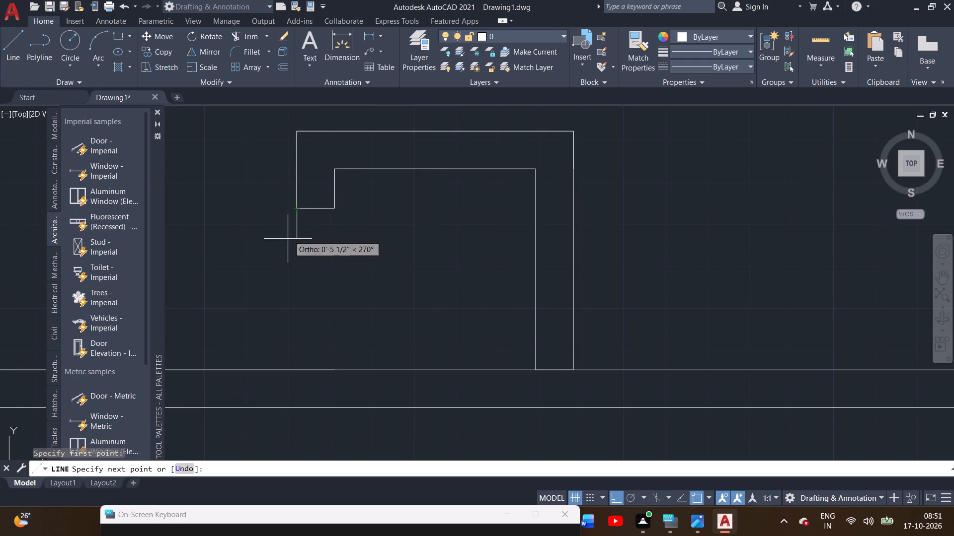
{"action": "left_click", "coordinate": [295, 367]}
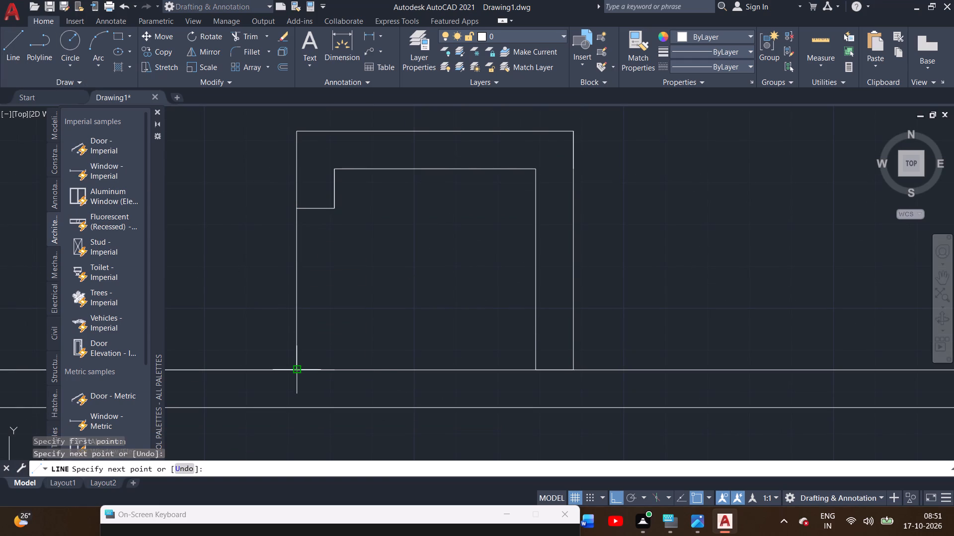
{"action": "right_click", "coordinate": [295, 361]}
{"action": "left_click", "coordinate": [329, 222]}
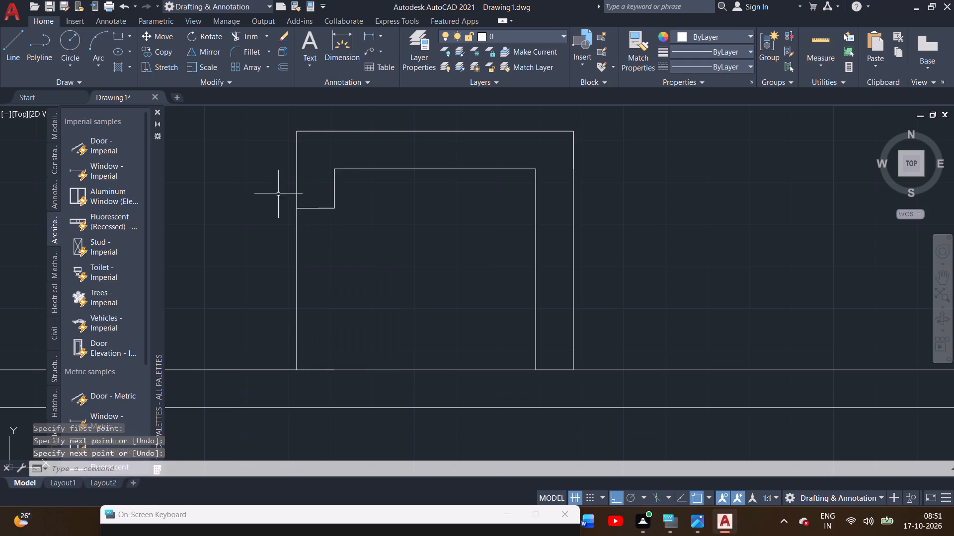
{"action": "left_click_drag", "start_coordinate": [15, 37], "coordinate": [15, 47]}
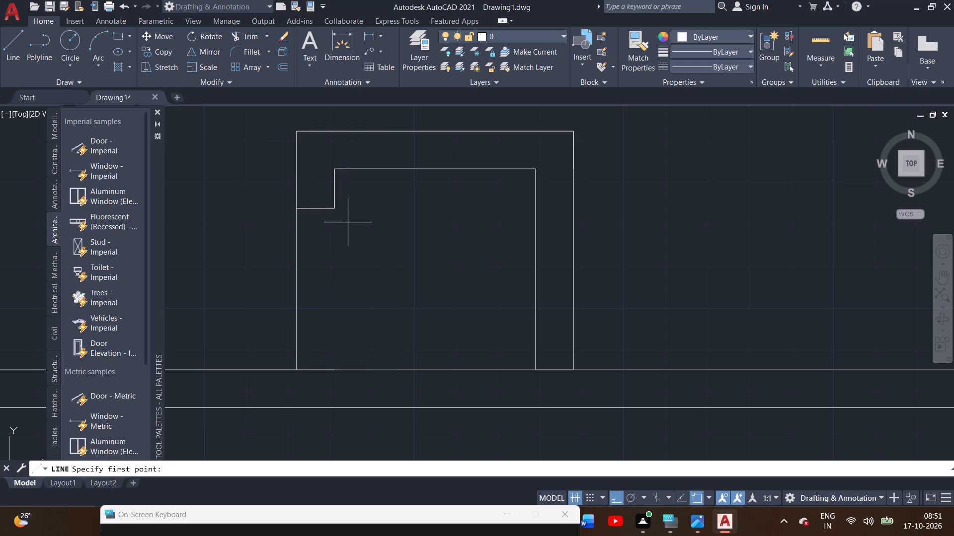
{"action": "left_click", "coordinate": [335, 212]}
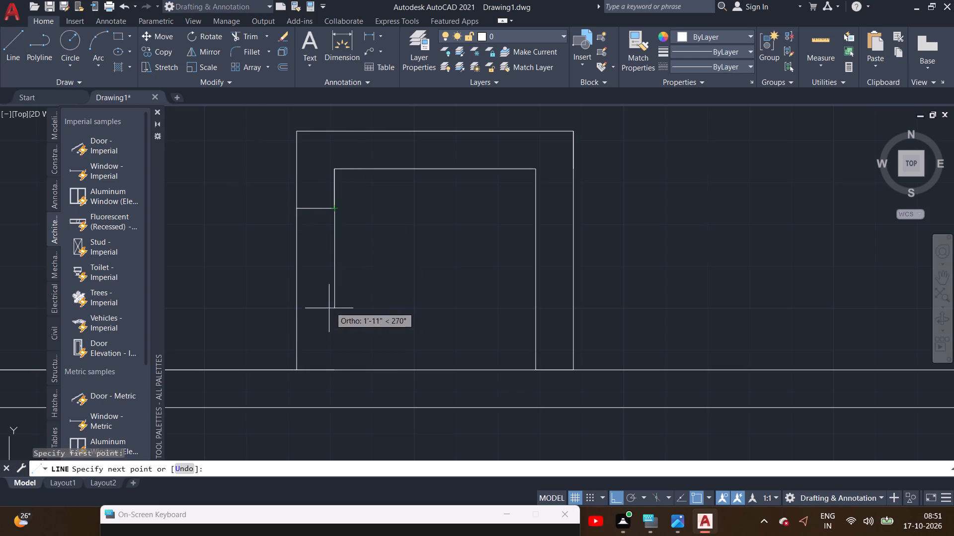
{"action": "left_click", "coordinate": [334, 367]}
{"action": "right_click", "coordinate": [335, 367]}
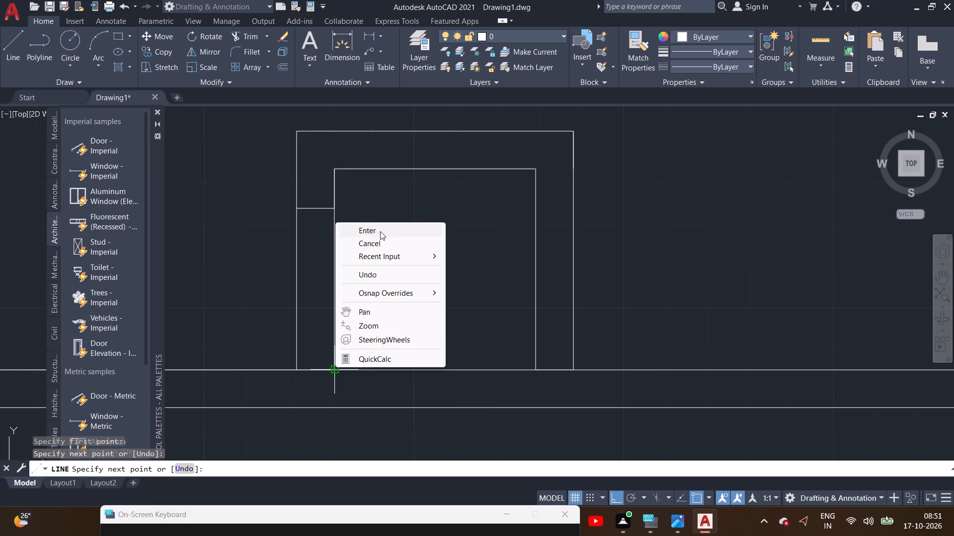
{"action": "left_click", "coordinate": [380, 231]}
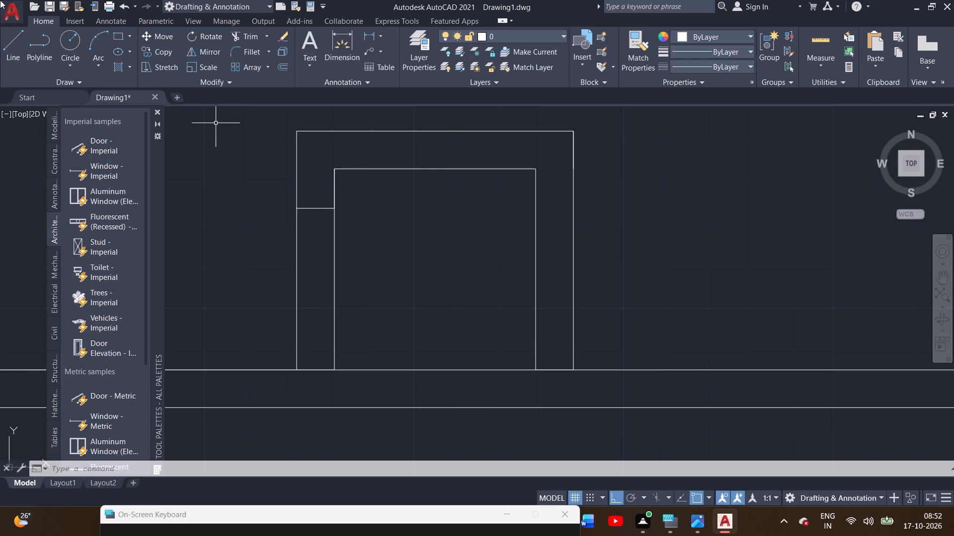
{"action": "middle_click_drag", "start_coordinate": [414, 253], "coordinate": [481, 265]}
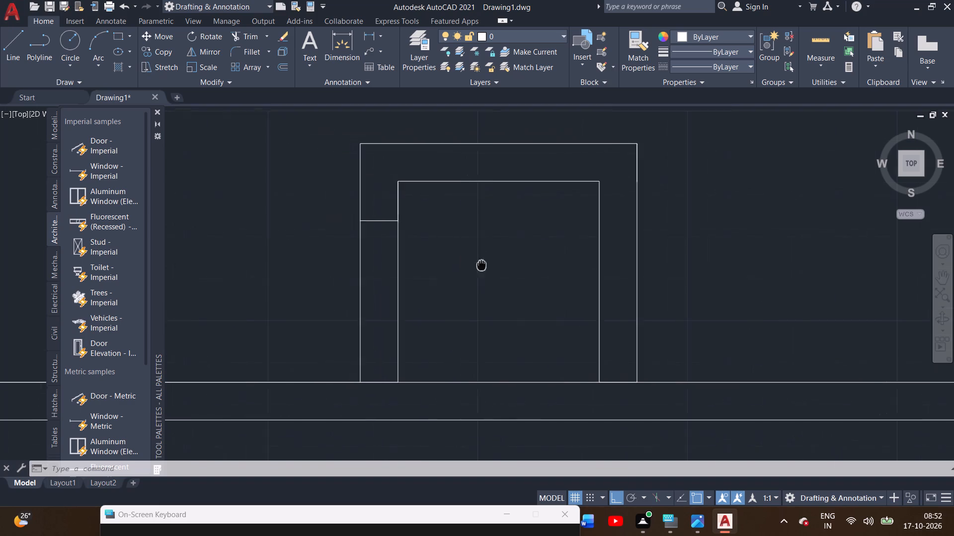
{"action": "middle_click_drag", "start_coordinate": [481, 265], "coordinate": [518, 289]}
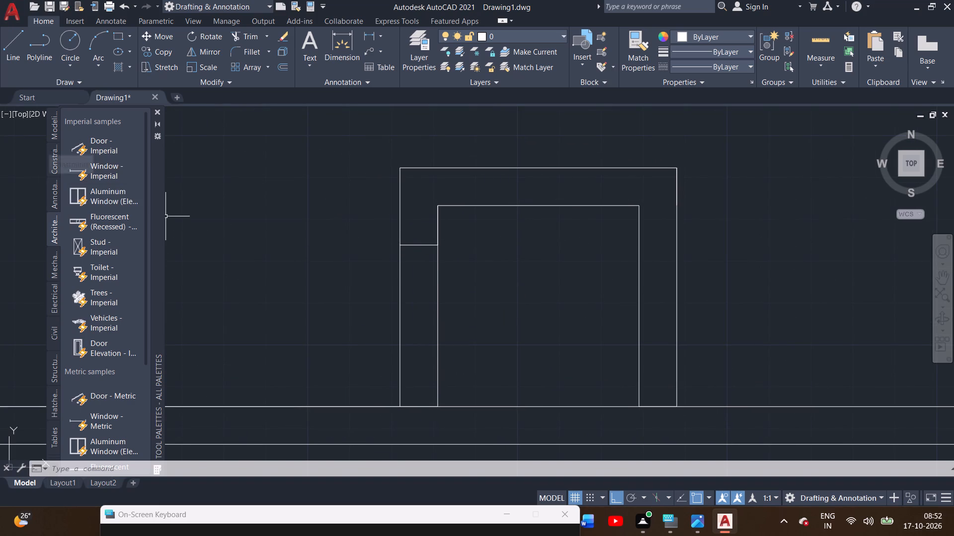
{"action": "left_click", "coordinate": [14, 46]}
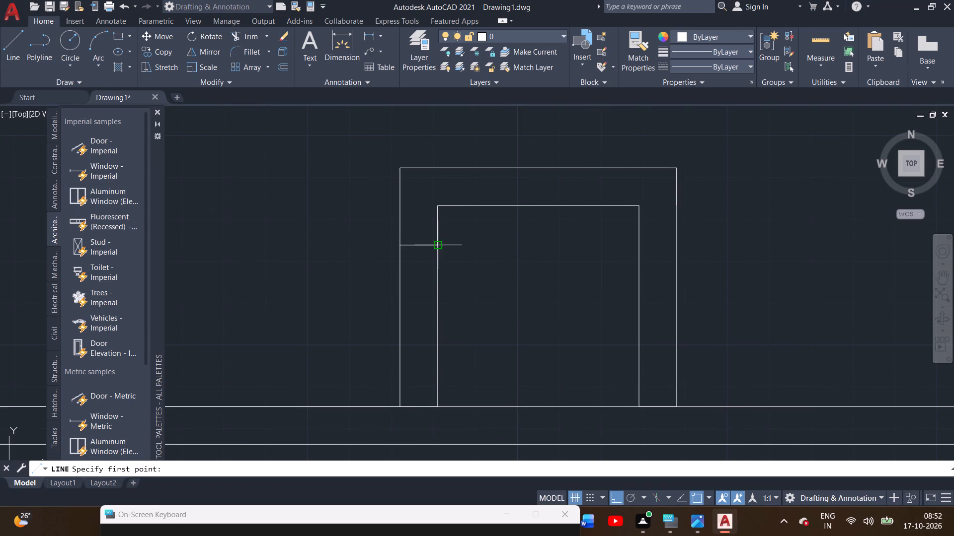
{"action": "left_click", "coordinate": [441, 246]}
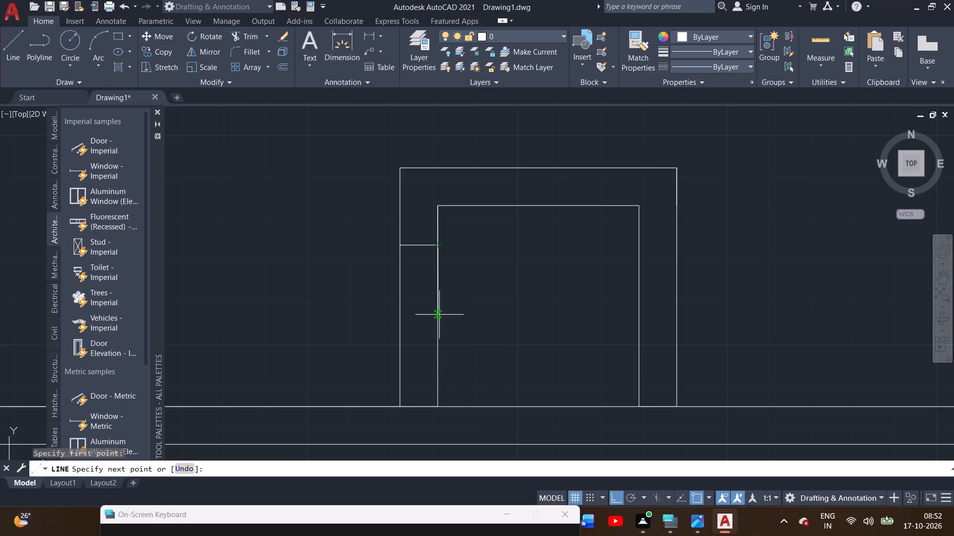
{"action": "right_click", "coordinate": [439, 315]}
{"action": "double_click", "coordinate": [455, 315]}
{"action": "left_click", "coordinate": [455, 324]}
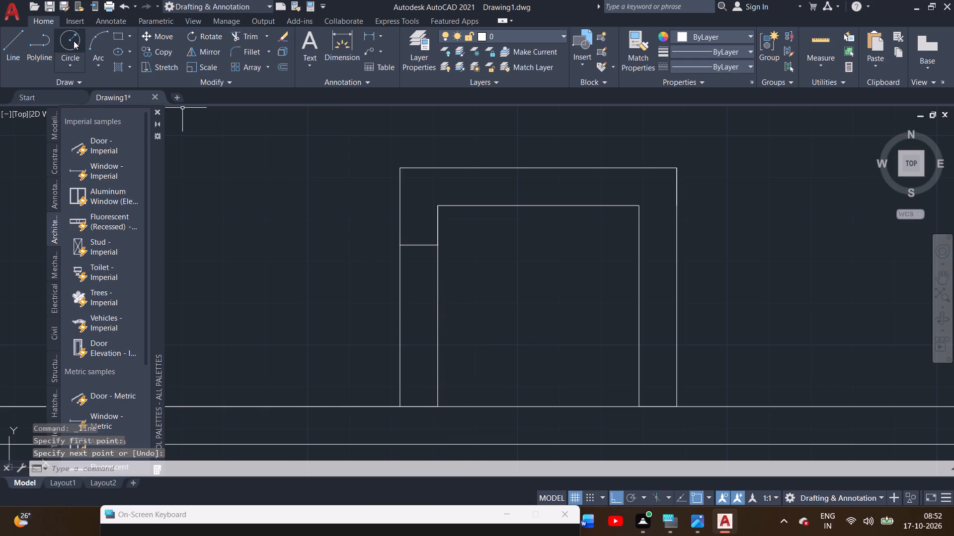
Draw a line from the enclosure's inner southwest corner 2.5' north, and continue it west across the wall to the outer face.
{"action": "left_click", "coordinate": [7, 46]}
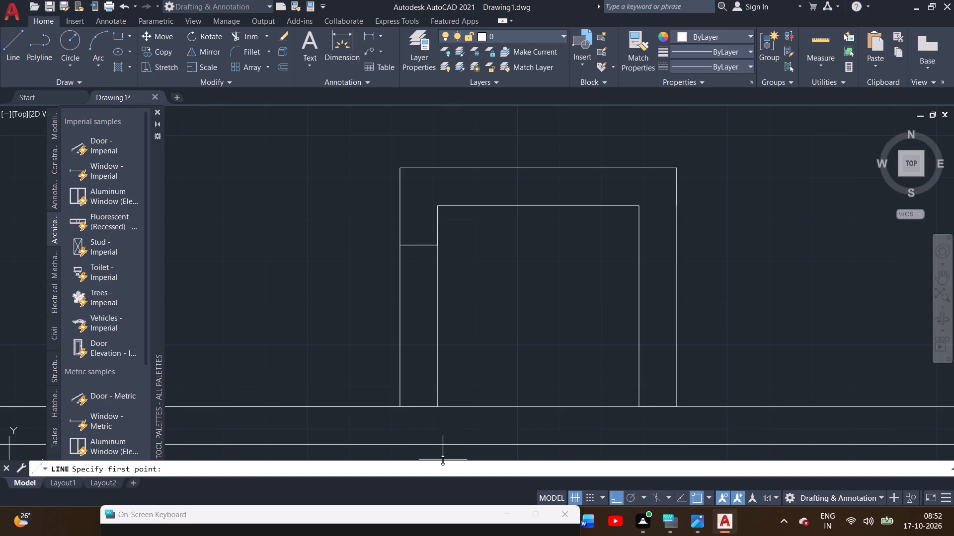
{"action": "left_click", "coordinate": [436, 405]}
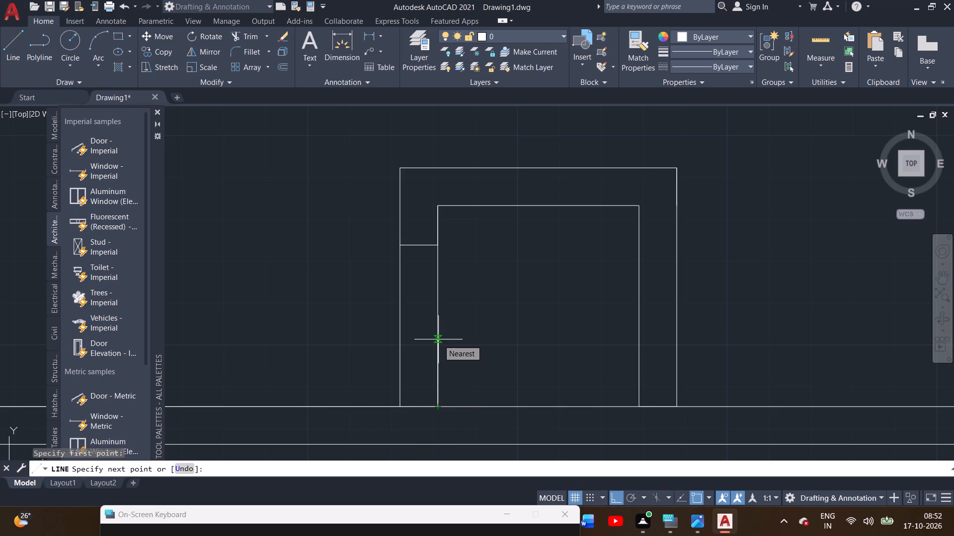
{"action": "key", "text": "2"}
{"action": "type", "text": ".5"}
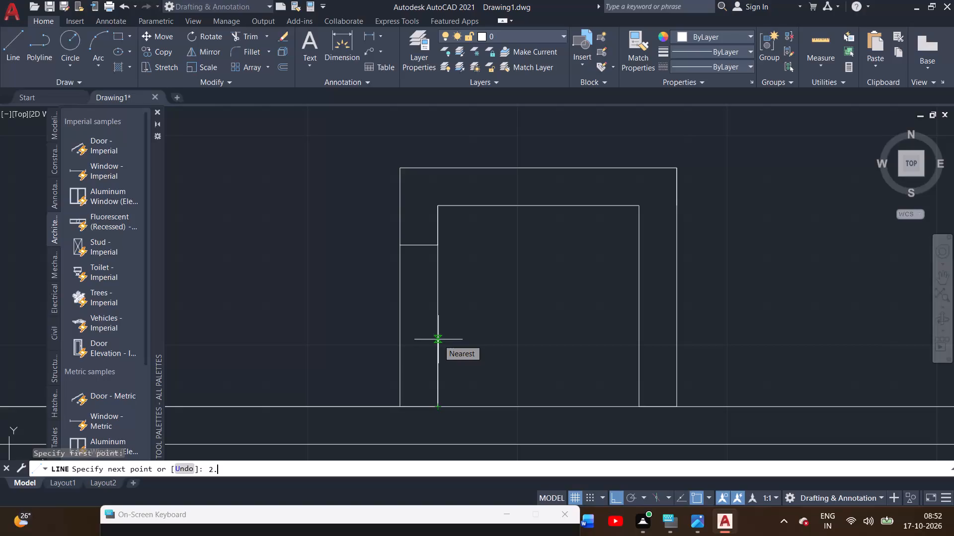
{"action": "key", "text": "apostrophe"}
{"action": "key", "text": "Return"}
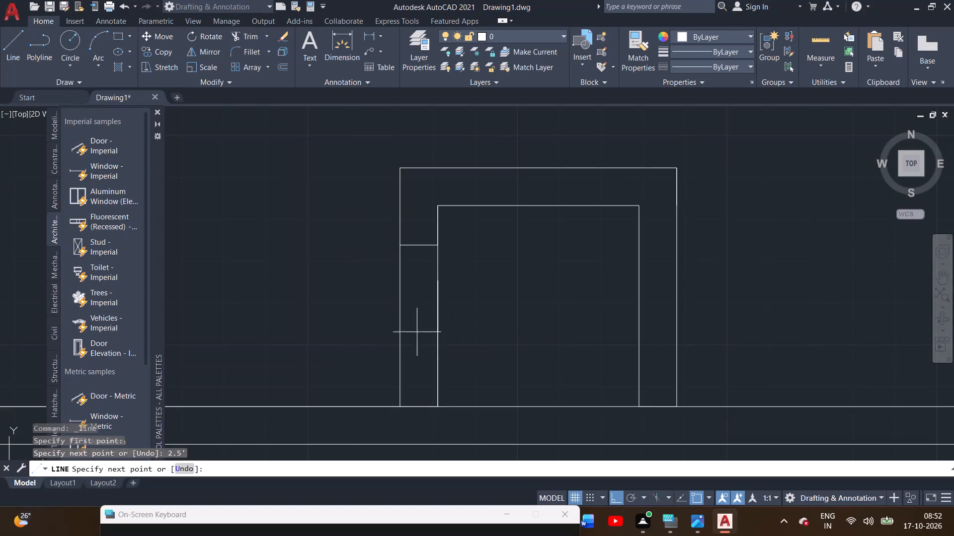
{"action": "left_click", "coordinate": [401, 280]}
{"action": "right_click", "coordinate": [401, 280]}
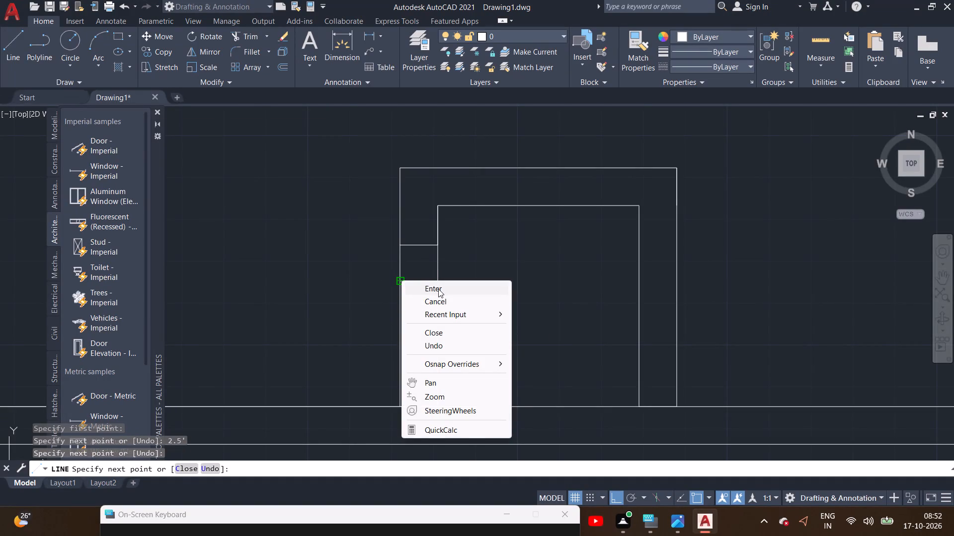
{"action": "left_click", "coordinate": [438, 289]}
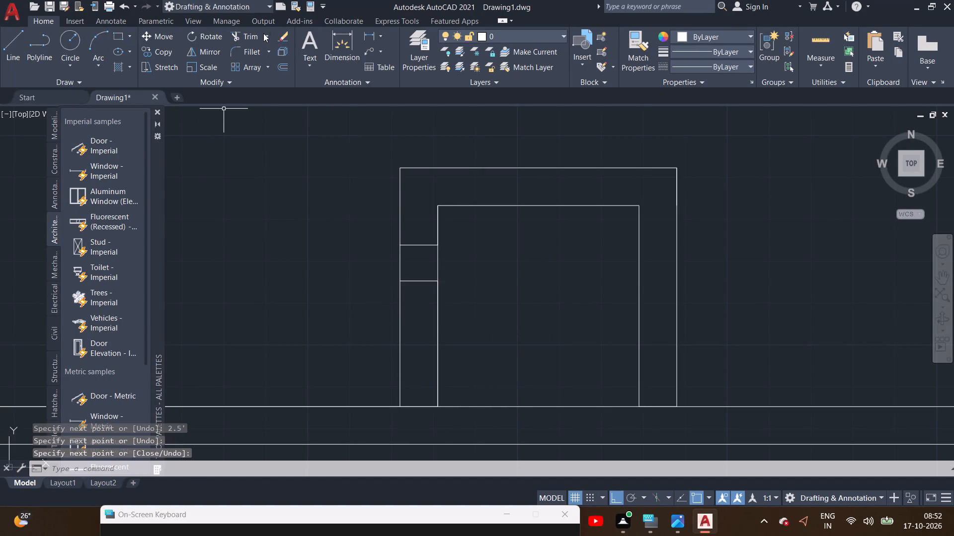
Trim away the upper short cross line in the enclosure's west wall.
{"action": "left_click", "coordinate": [262, 33]}
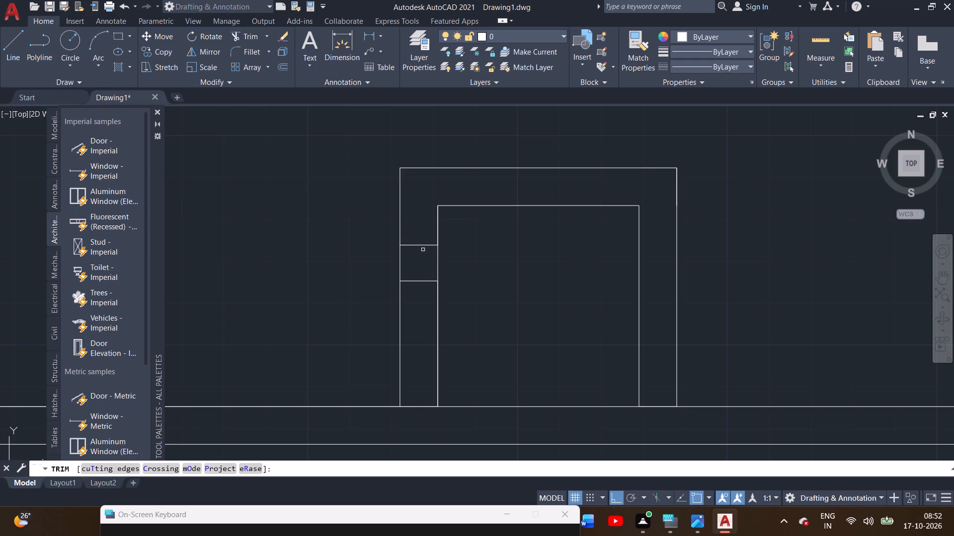
{"action": "left_click_drag", "start_coordinate": [425, 223], "coordinate": [420, 254]}
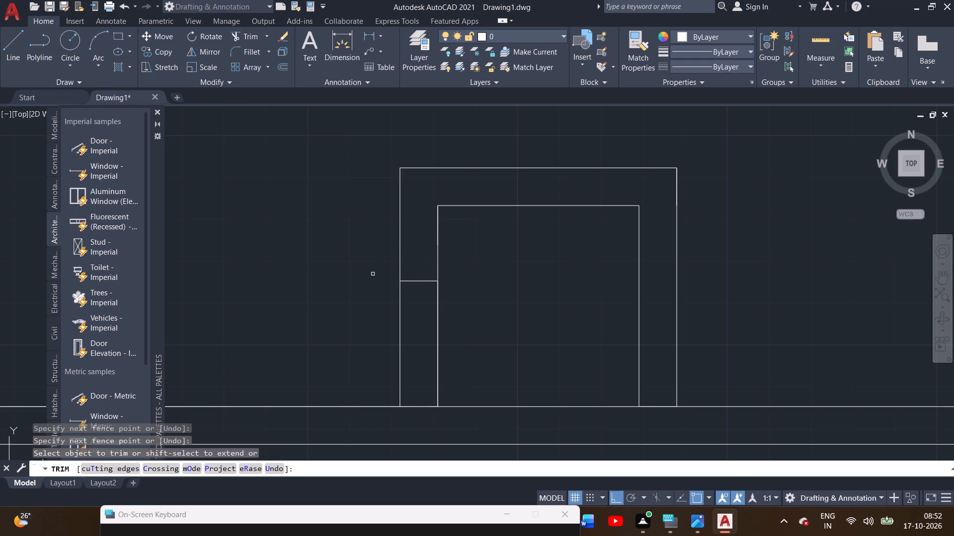
{"action": "middle_click_drag", "start_coordinate": [373, 274], "coordinate": [229, 263]}
{"action": "scroll", "coordinate": [323, 303], "scroll_direction": "down", "scroll_amount": 1}
{"action": "right_click", "coordinate": [535, 285]}
{"action": "left_click_drag", "start_coordinate": [562, 293], "coordinate": [572, 293]}
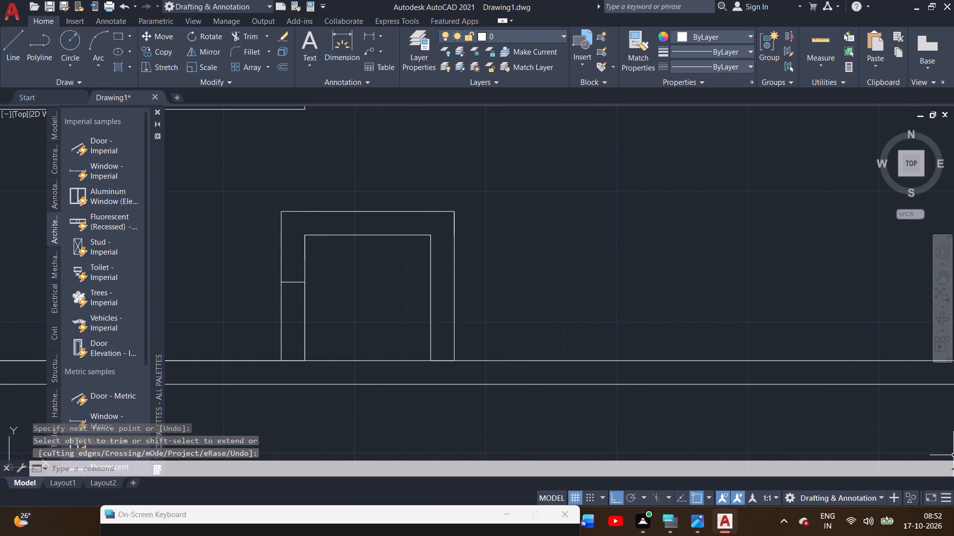
Draw a line from the enclosure's outer northeast corner 6'6" east, and continue it south to the south wall's inner face.
{"action": "left_click", "coordinate": [15, 46]}
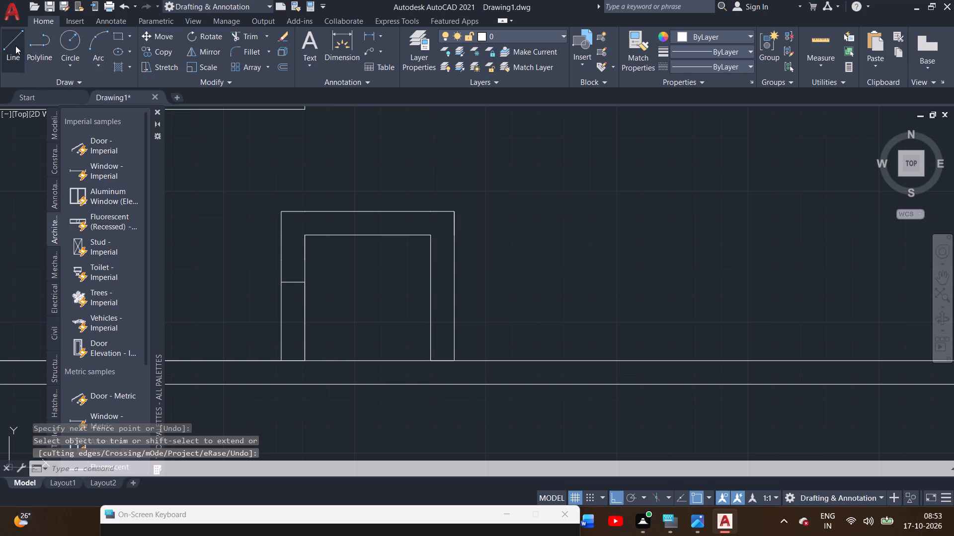
{"action": "left_click", "coordinate": [452, 209]}
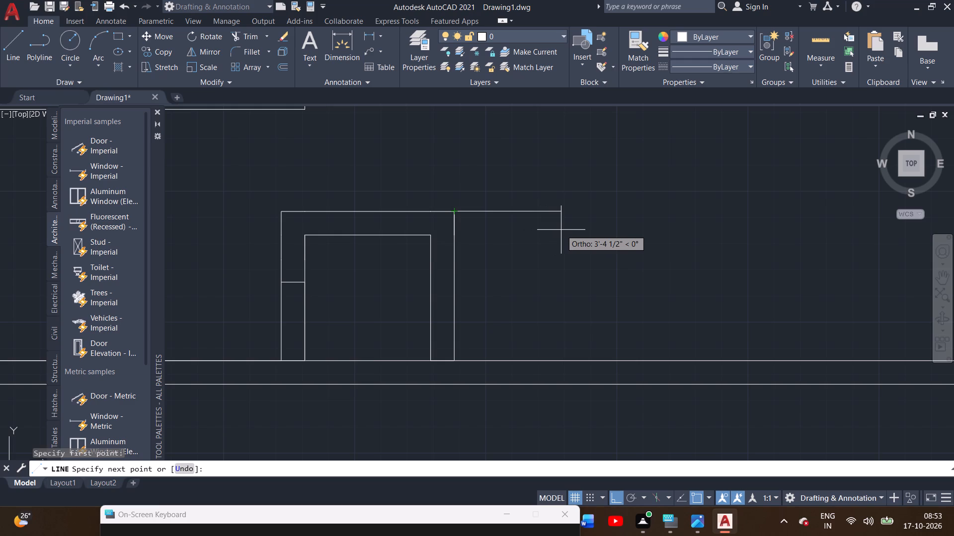
{"action": "key", "text": "6"}
{"action": "key", "text": "apostrophe"}
{"action": "key", "text": "6"}
{"action": "key", "text": "shift+quotedbl"}
{"action": "key", "text": "Return"}
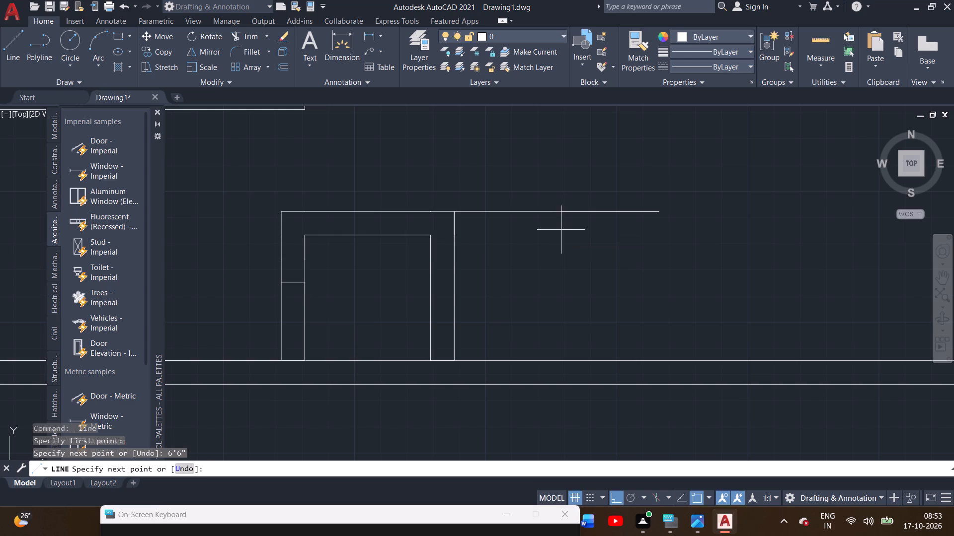
{"action": "scroll", "coordinate": [666, 355], "scroll_direction": "up", "scroll_amount": 2}
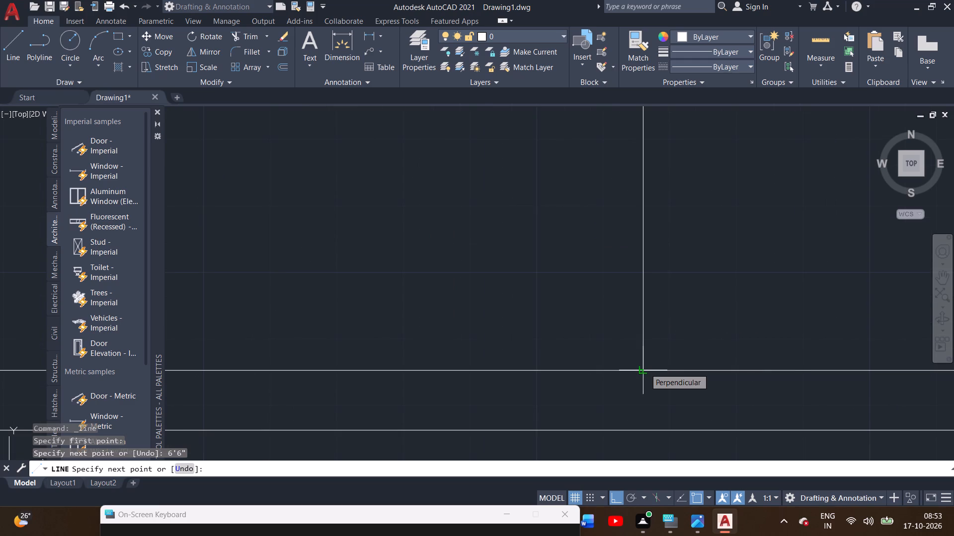
{"action": "left_click", "coordinate": [645, 368]}
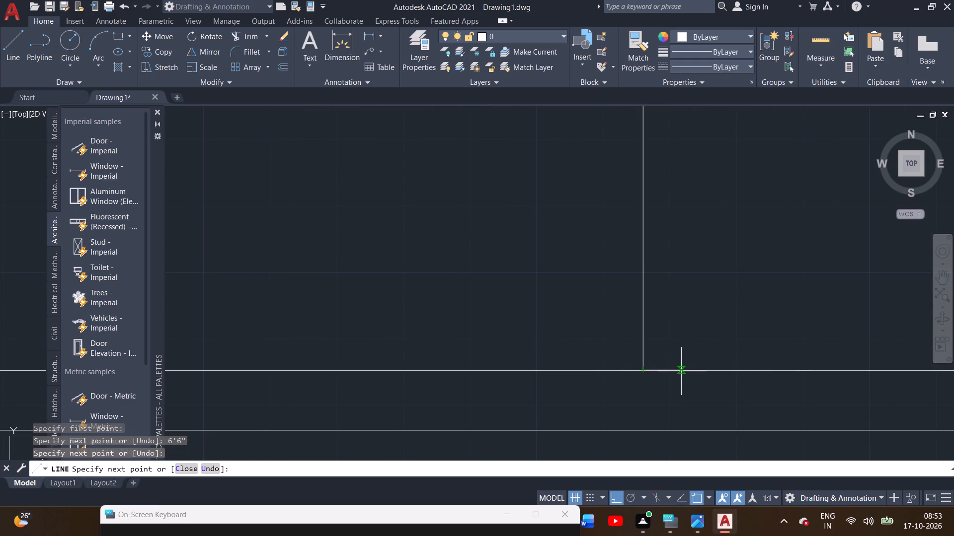
Continue the line 9" east along the south wall, north to the enclosure's top line, and west to close the new east wall.
{"action": "key", "text": "9"}
{"action": "key", "text": "shift+quotedbl"}
{"action": "key", "text": "Return"}
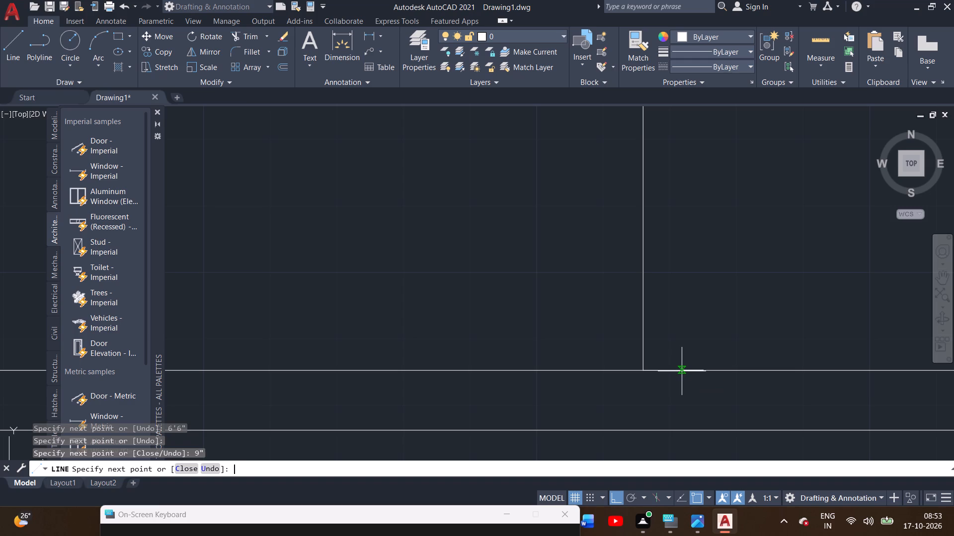
{"action": "scroll", "coordinate": [683, 213], "scroll_direction": "down", "scroll_amount": 1}
{"action": "middle_click_drag", "start_coordinate": [680, 185], "coordinate": [694, 323]}
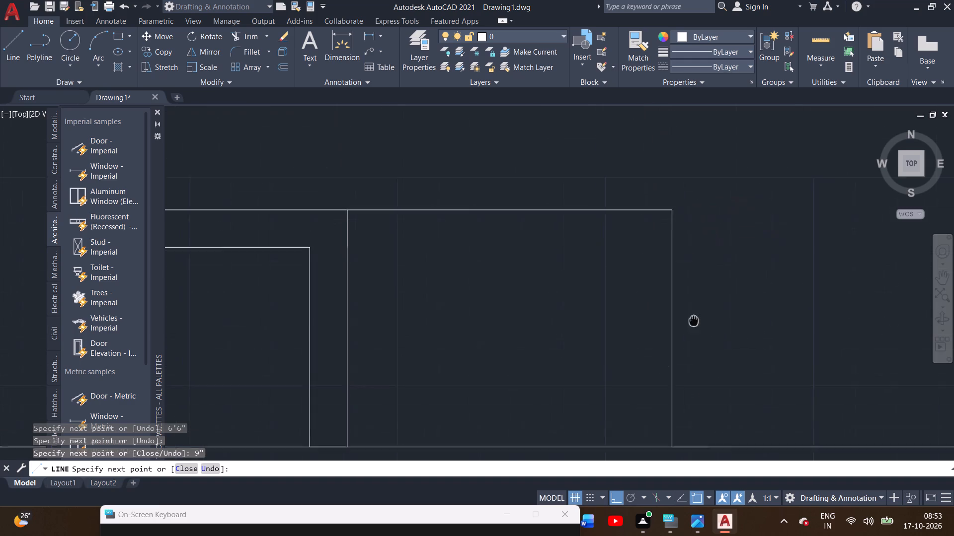
{"action": "middle_click_drag", "start_coordinate": [694, 323], "coordinate": [695, 335]}
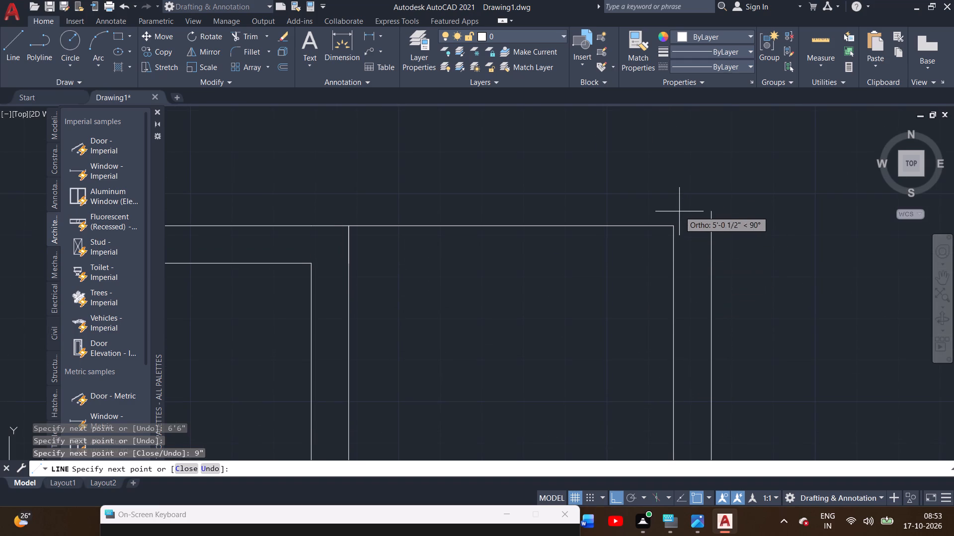
{"action": "double_click", "coordinate": [710, 226]}
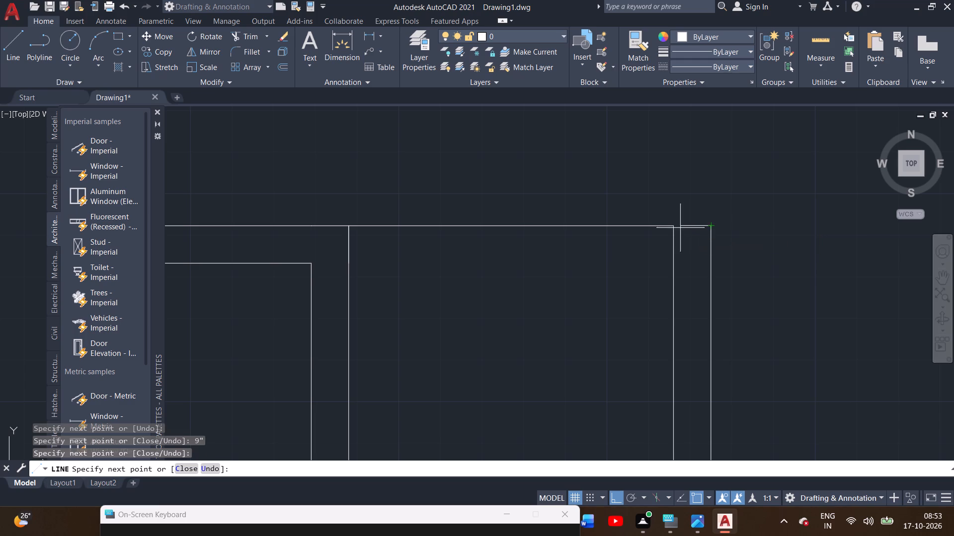
{"action": "left_click", "coordinate": [676, 228]}
{"action": "right_click", "coordinate": [680, 214]}
{"action": "left_click_drag", "start_coordinate": [701, 220], "coordinate": [703, 225]}
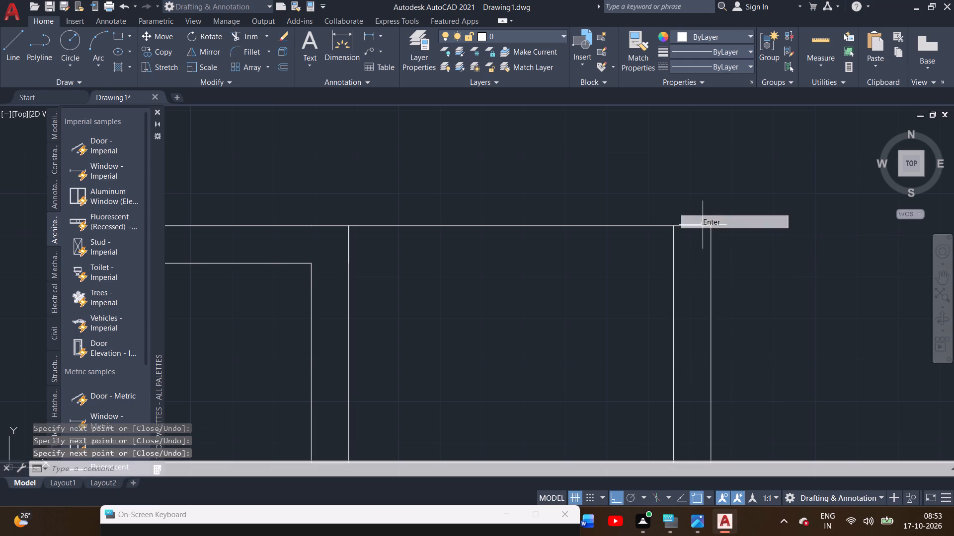
Draw a line from the enclosure's inner northeast corner east to the outer face of the new east wall.
{"action": "scroll", "coordinate": [634, 268], "scroll_direction": "down", "scroll_amount": 2}
{"action": "middle_click_drag", "start_coordinate": [634, 268], "coordinate": [670, 240]}
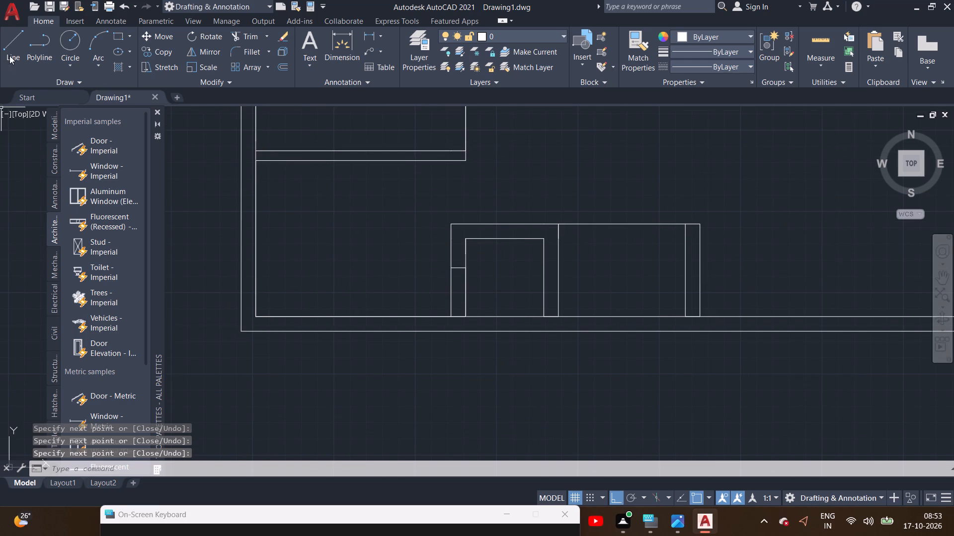
{"action": "left_click", "coordinate": [9, 54]}
{"action": "scroll", "coordinate": [498, 234], "scroll_direction": "up", "scroll_amount": 1}
{"action": "middle_click_drag", "start_coordinate": [498, 234], "coordinate": [339, 240]}
{"action": "scroll", "coordinate": [409, 256], "scroll_direction": "up", "scroll_amount": 1}
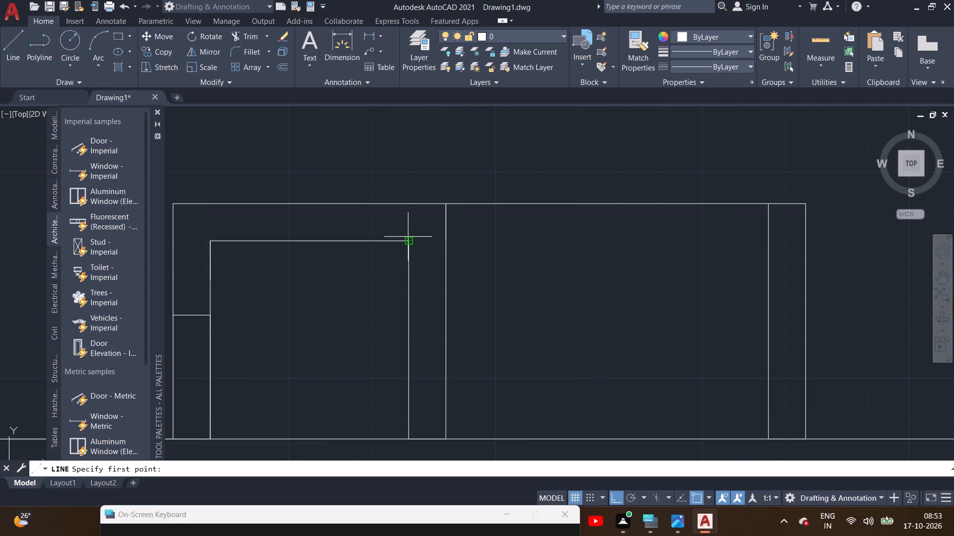
{"action": "left_click", "coordinate": [408, 238]}
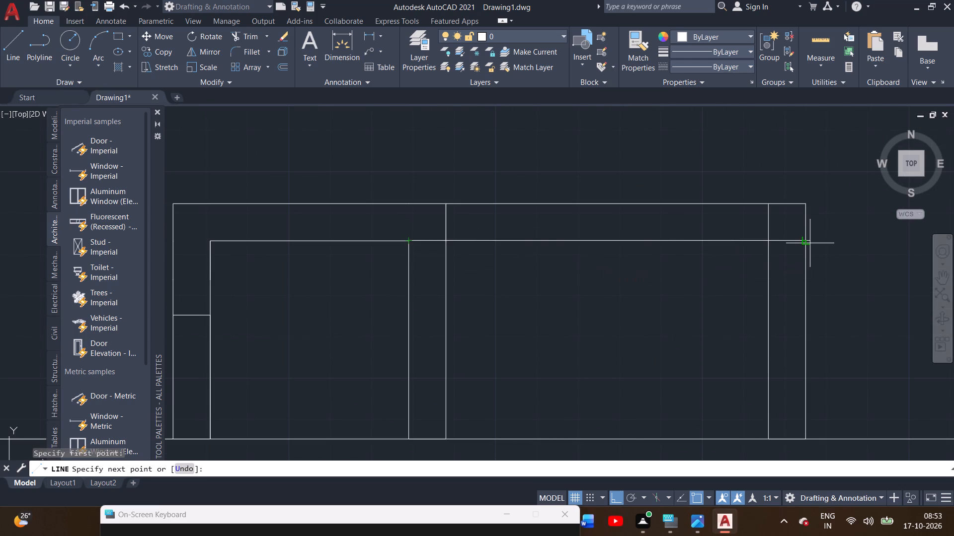
{"action": "left_click", "coordinate": [807, 239]}
{"action": "right_click", "coordinate": [807, 239]}
{"action": "left_click", "coordinate": [818, 243]}
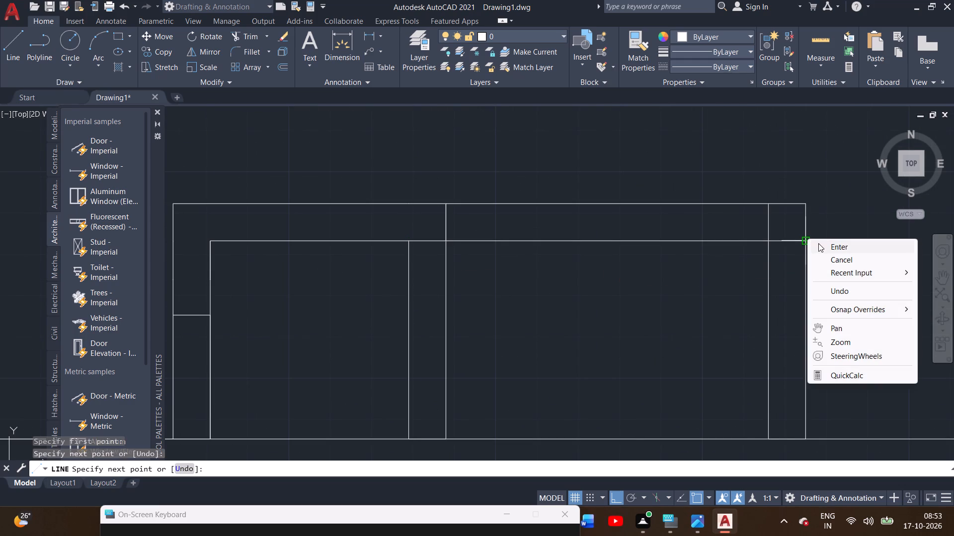
Trim the two overlapping inner-face lines at the northeast corner of the new east compartment.
{"action": "middle_click_drag", "start_coordinate": [701, 284], "coordinate": [549, 300]}
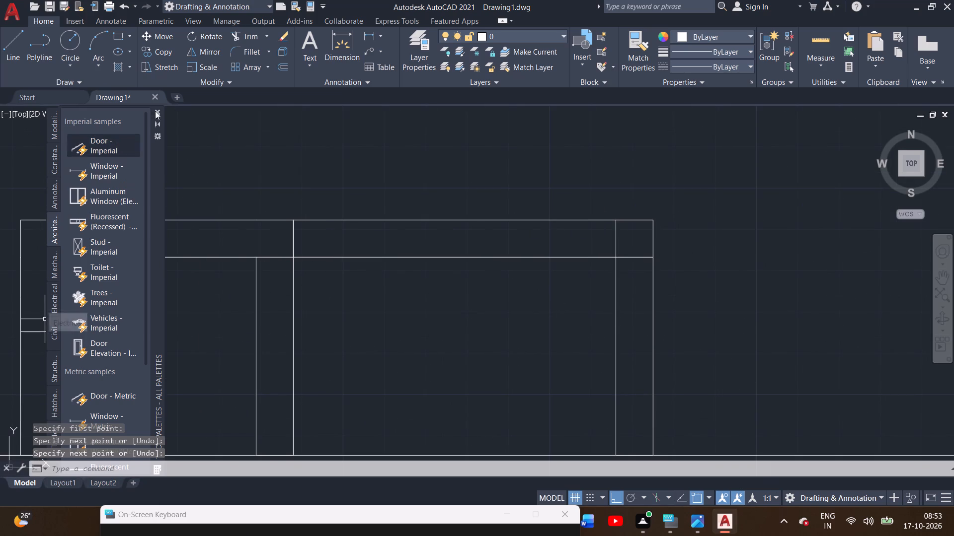
{"action": "left_click", "coordinate": [244, 39]}
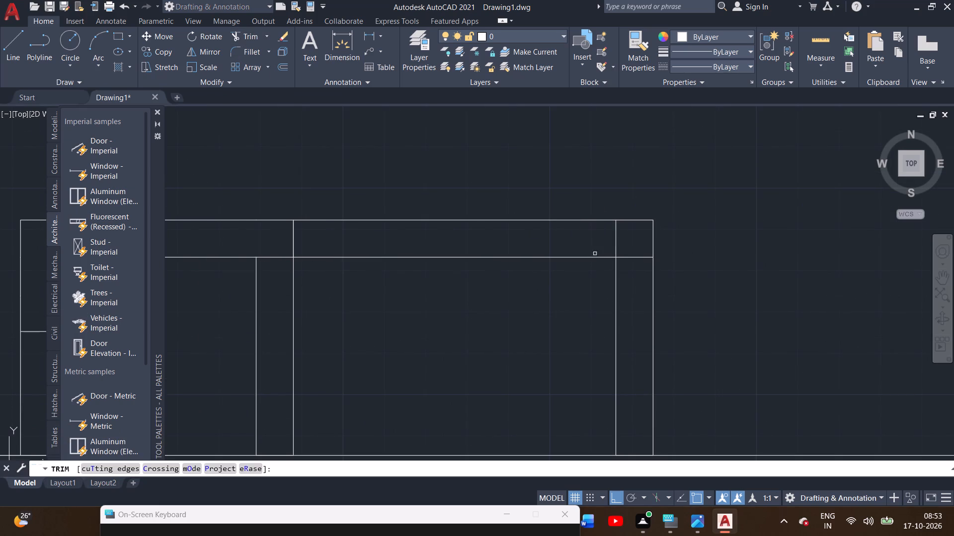
{"action": "scroll", "coordinate": [610, 262], "scroll_direction": "up", "scroll_amount": 3}
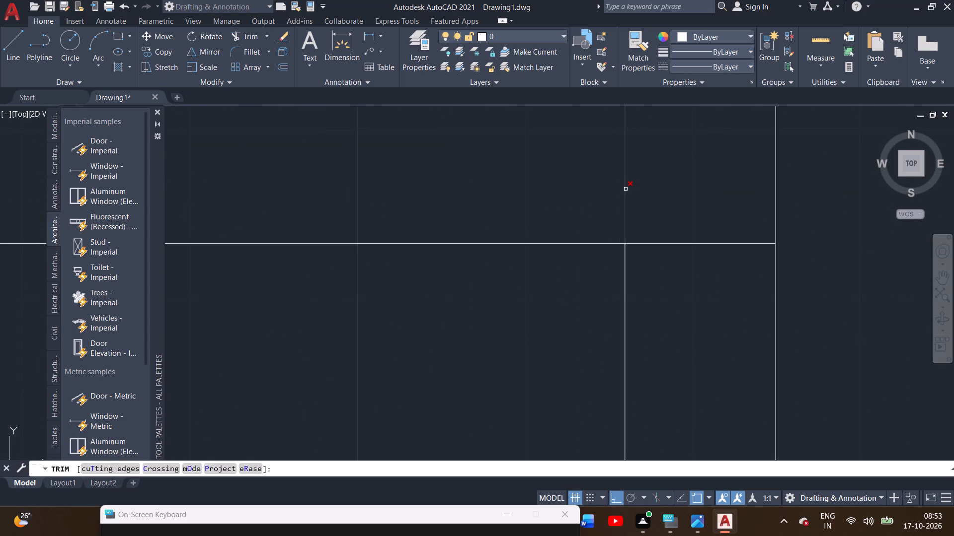
{"action": "left_click", "coordinate": [626, 189]}
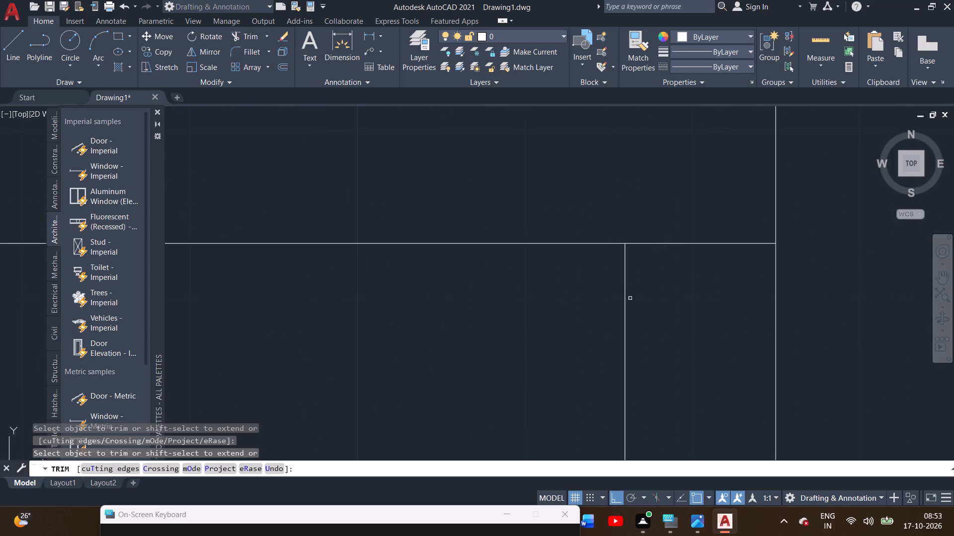
{"action": "left_click", "coordinate": [689, 244]}
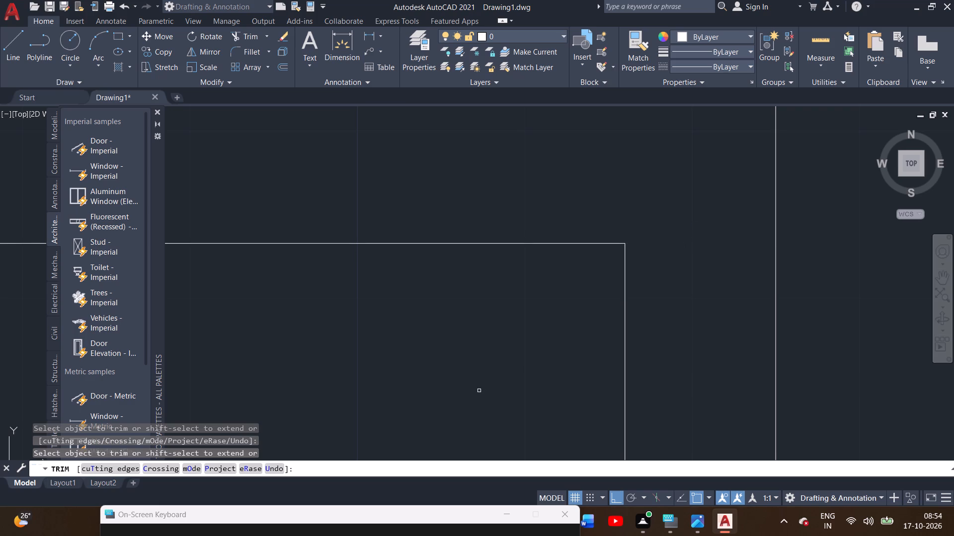
Trim the lines crossing the junction of the dividing wall and the north wall to open the junction.
{"action": "scroll", "coordinate": [479, 390], "scroll_direction": "down", "scroll_amount": 2, "text": "ctrl"}
{"action": "scroll", "coordinate": [479, 390], "scroll_direction": "up", "scroll_amount": 1}
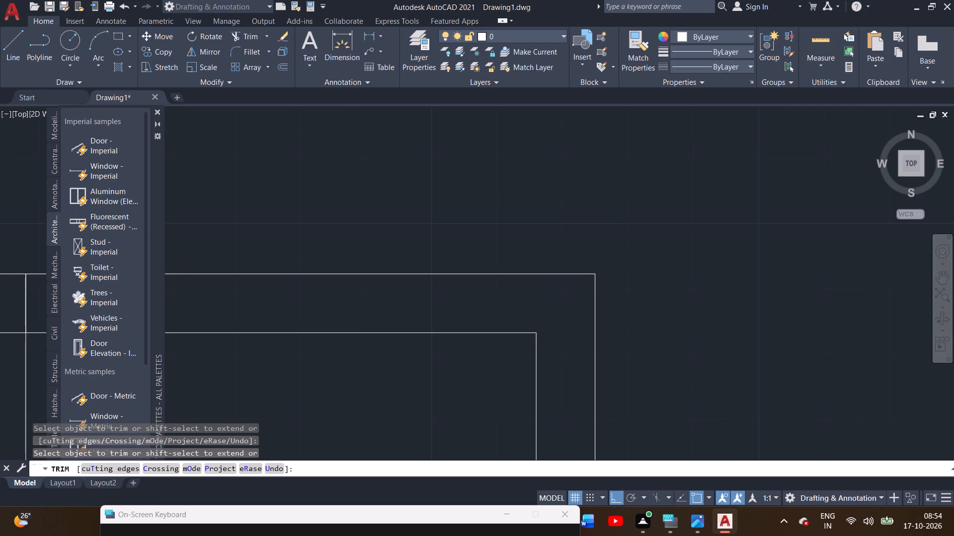
{"action": "middle_click_drag", "start_coordinate": [479, 390], "coordinate": [714, 344]}
{"action": "scroll", "coordinate": [535, 402], "scroll_direction": "down", "scroll_amount": 1}
{"action": "scroll", "coordinate": [407, 403], "scroll_direction": "down", "scroll_amount": 1}
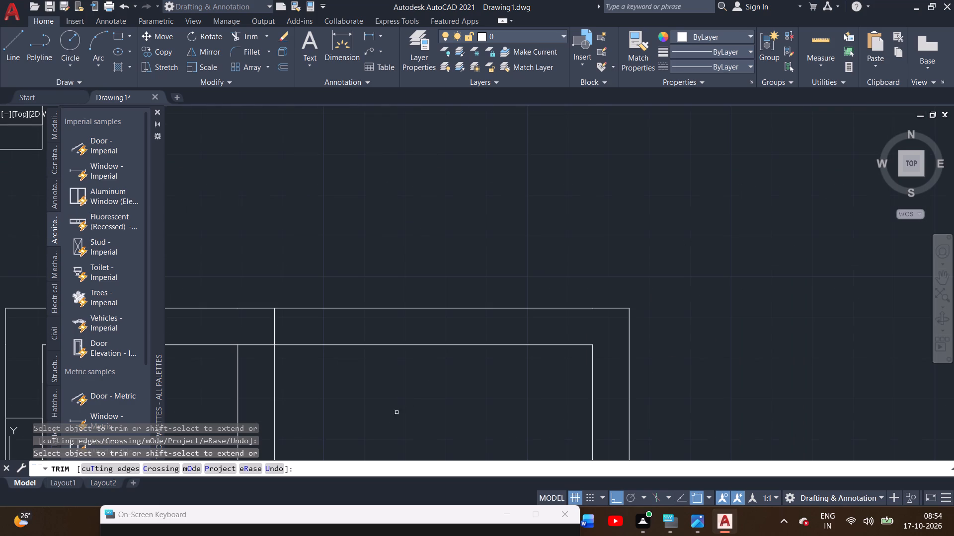
{"action": "middle_click_drag", "start_coordinate": [438, 399], "coordinate": [618, 362]}
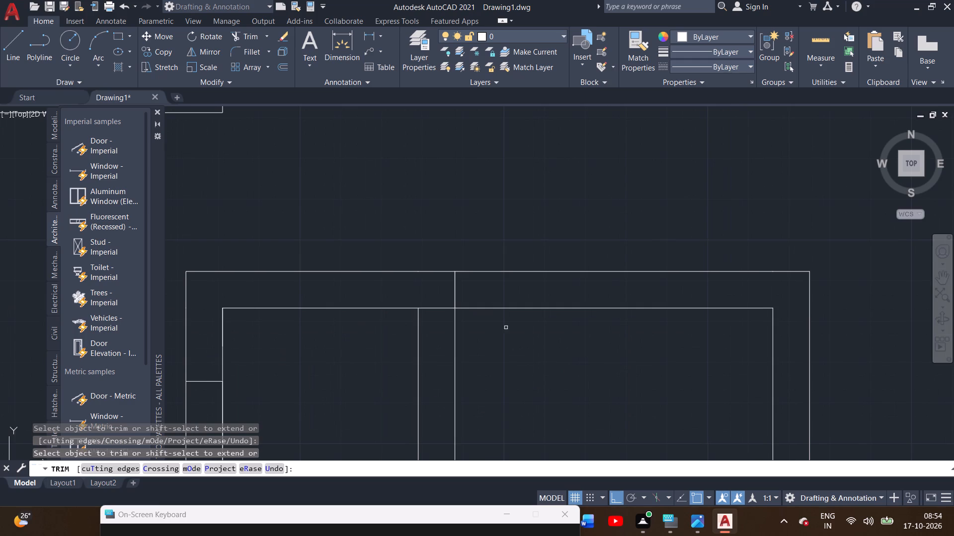
{"action": "scroll", "coordinate": [461, 328], "scroll_direction": "up", "scroll_amount": 2}
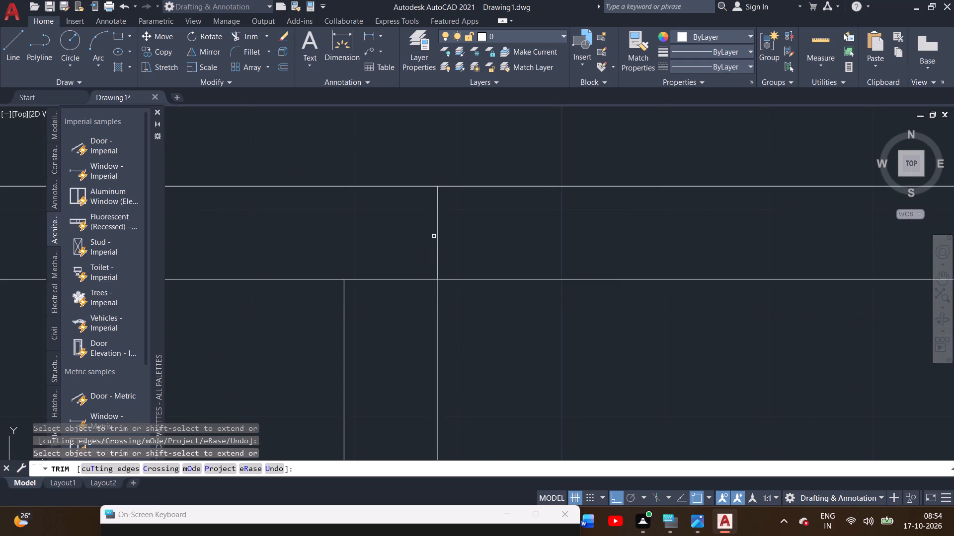
{"action": "left_click_drag", "start_coordinate": [434, 235], "coordinate": [480, 236]}
{"action": "left_click_drag", "start_coordinate": [407, 258], "coordinate": [416, 379]}
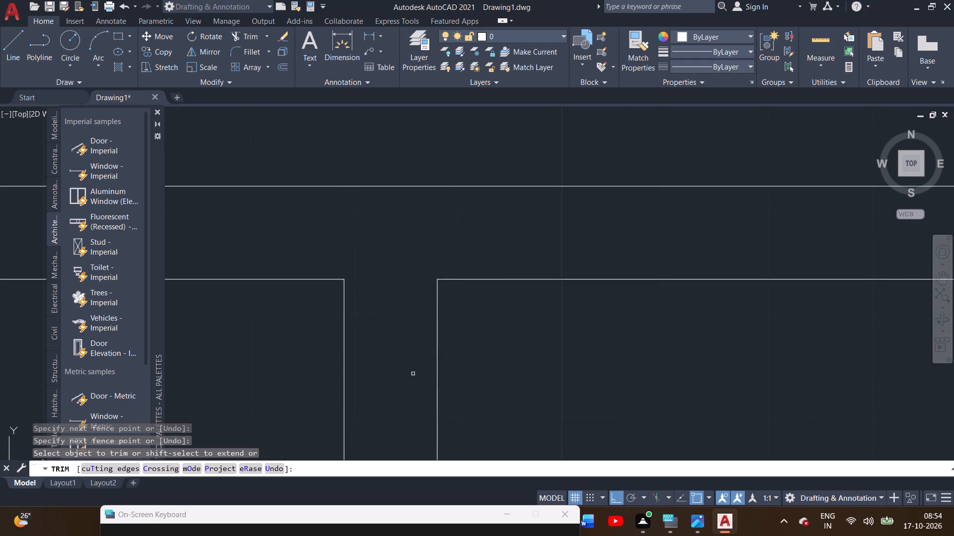
{"action": "scroll", "coordinate": [461, 386], "scroll_direction": "down", "scroll_amount": 2}
{"action": "scroll", "coordinate": [507, 398], "scroll_direction": "down", "scroll_amount": 1}
{"action": "middle_click_drag", "start_coordinate": [507, 398], "coordinate": [528, 312]}
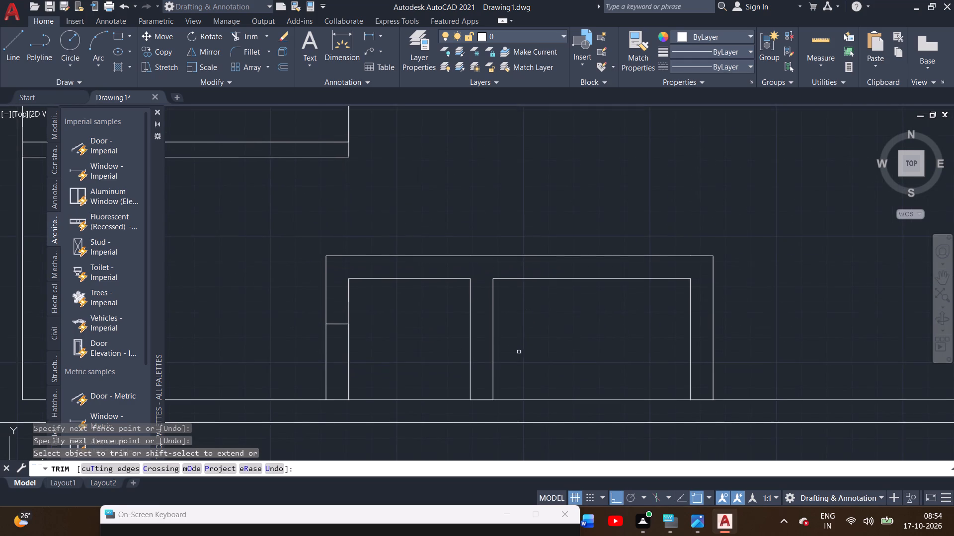
{"action": "middle_click_drag", "start_coordinate": [520, 355], "coordinate": [534, 308]}
{"action": "right_click_drag", "start_coordinate": [603, 310], "coordinate": [608, 305]}
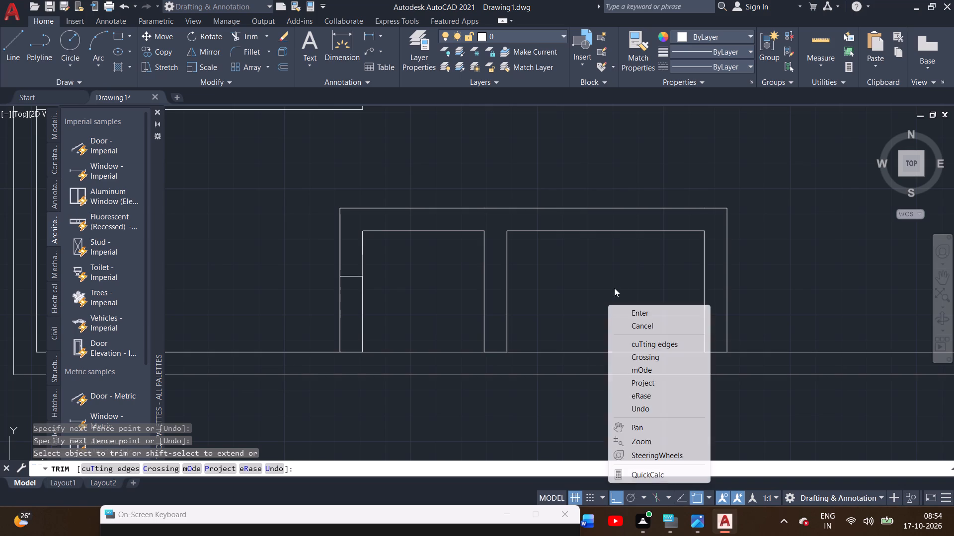
{"action": "left_click", "coordinate": [626, 313]}
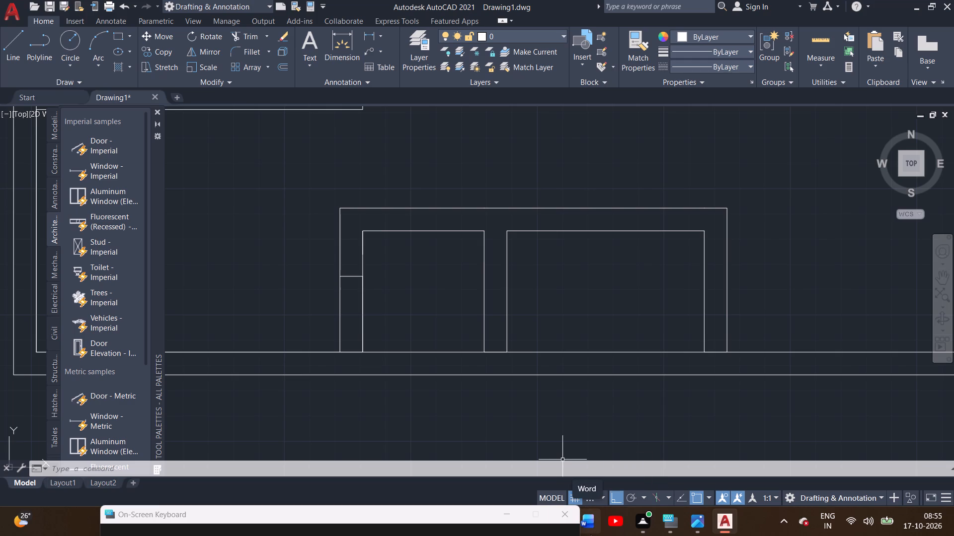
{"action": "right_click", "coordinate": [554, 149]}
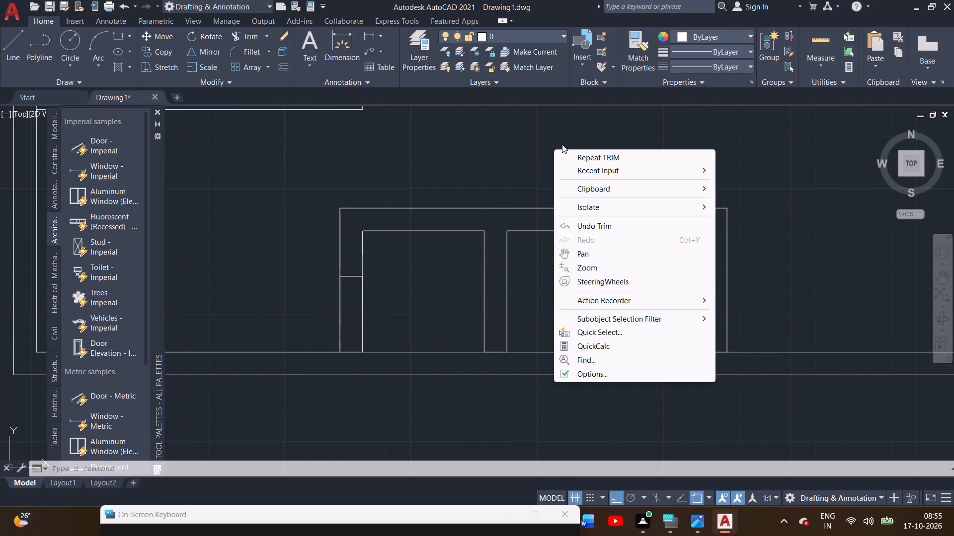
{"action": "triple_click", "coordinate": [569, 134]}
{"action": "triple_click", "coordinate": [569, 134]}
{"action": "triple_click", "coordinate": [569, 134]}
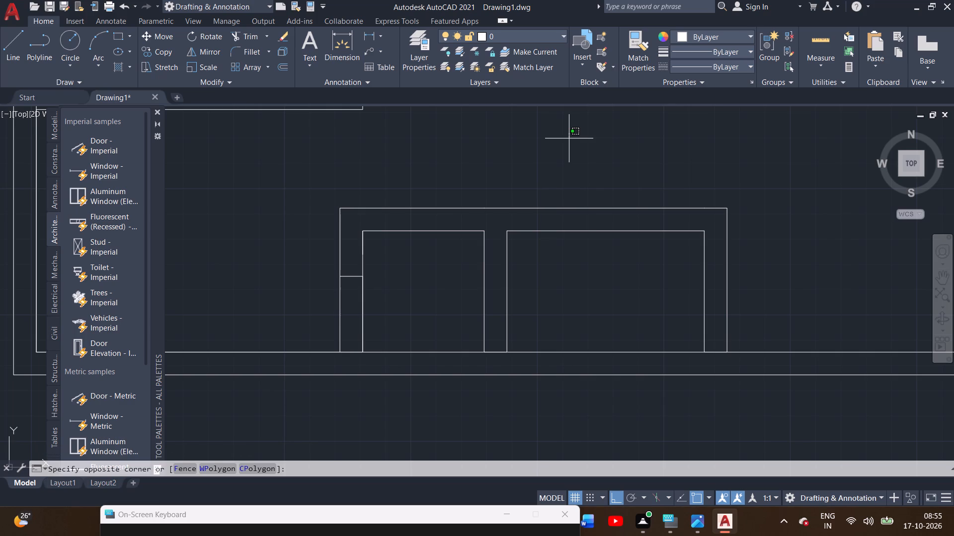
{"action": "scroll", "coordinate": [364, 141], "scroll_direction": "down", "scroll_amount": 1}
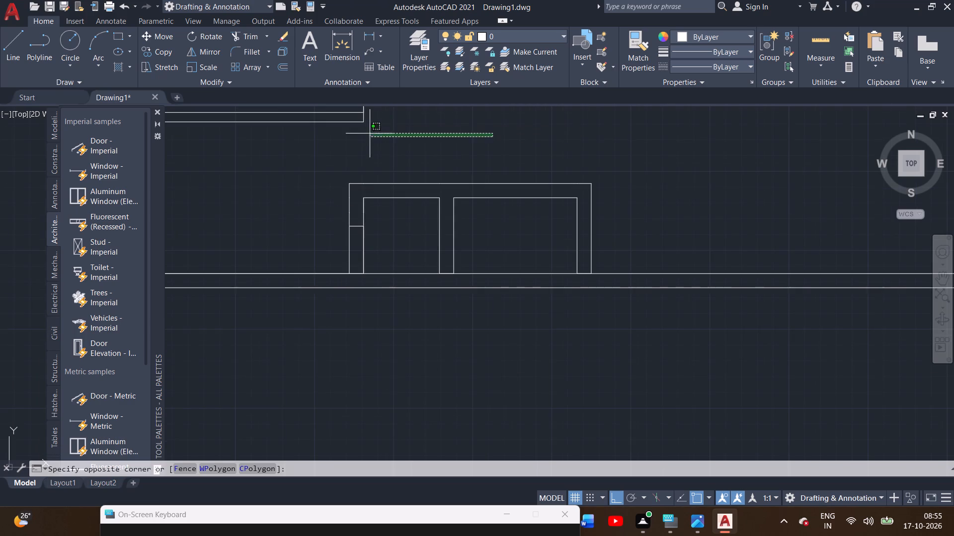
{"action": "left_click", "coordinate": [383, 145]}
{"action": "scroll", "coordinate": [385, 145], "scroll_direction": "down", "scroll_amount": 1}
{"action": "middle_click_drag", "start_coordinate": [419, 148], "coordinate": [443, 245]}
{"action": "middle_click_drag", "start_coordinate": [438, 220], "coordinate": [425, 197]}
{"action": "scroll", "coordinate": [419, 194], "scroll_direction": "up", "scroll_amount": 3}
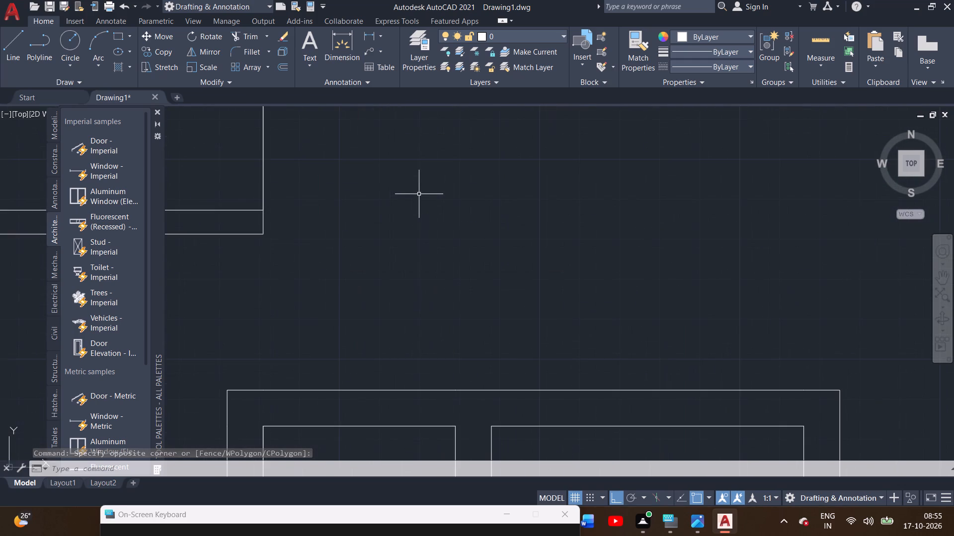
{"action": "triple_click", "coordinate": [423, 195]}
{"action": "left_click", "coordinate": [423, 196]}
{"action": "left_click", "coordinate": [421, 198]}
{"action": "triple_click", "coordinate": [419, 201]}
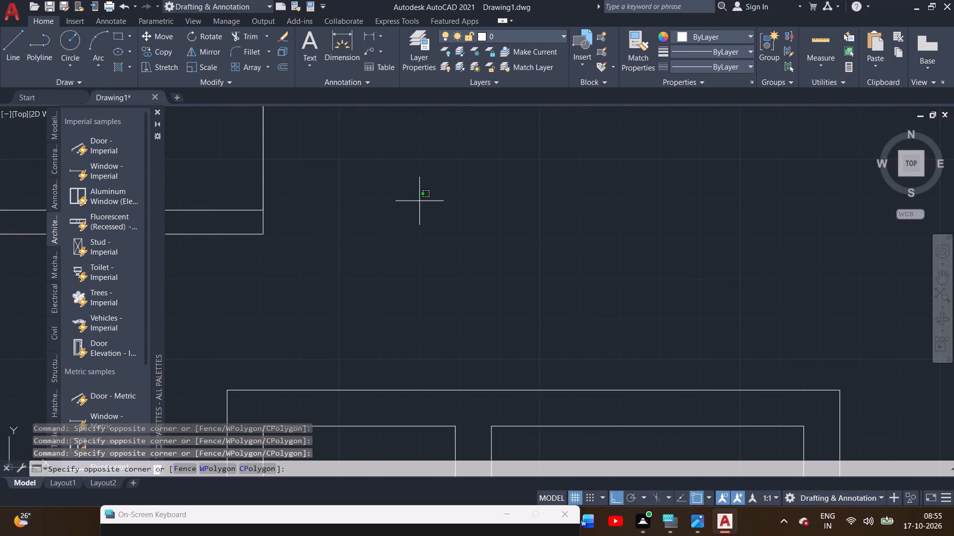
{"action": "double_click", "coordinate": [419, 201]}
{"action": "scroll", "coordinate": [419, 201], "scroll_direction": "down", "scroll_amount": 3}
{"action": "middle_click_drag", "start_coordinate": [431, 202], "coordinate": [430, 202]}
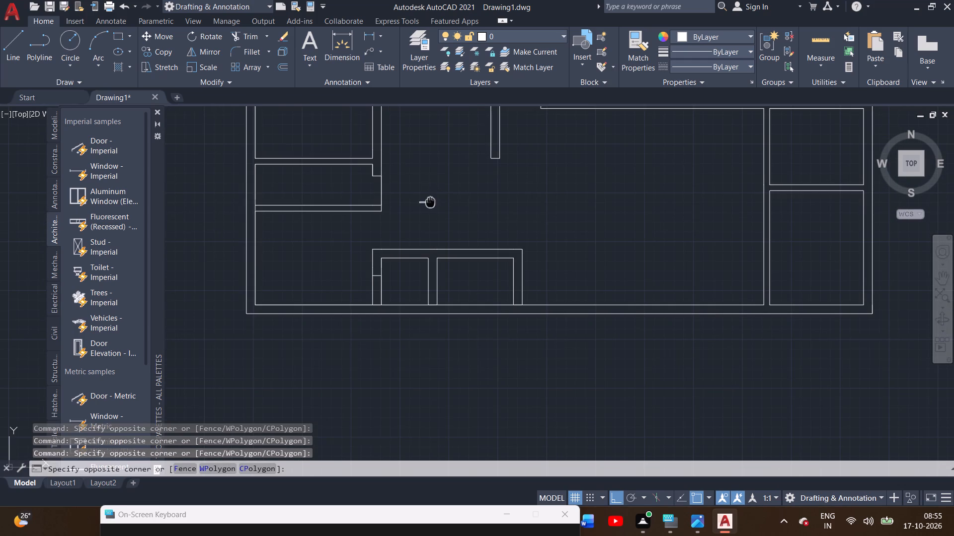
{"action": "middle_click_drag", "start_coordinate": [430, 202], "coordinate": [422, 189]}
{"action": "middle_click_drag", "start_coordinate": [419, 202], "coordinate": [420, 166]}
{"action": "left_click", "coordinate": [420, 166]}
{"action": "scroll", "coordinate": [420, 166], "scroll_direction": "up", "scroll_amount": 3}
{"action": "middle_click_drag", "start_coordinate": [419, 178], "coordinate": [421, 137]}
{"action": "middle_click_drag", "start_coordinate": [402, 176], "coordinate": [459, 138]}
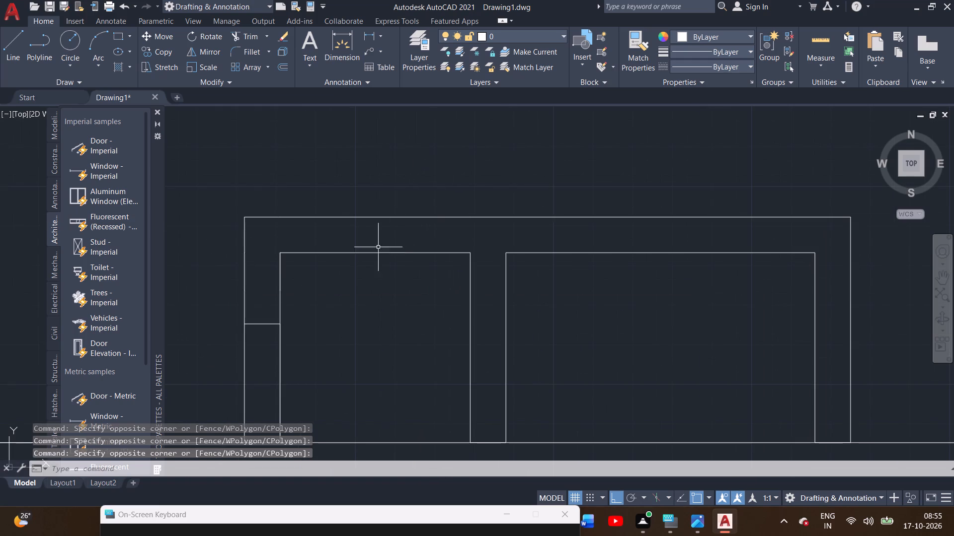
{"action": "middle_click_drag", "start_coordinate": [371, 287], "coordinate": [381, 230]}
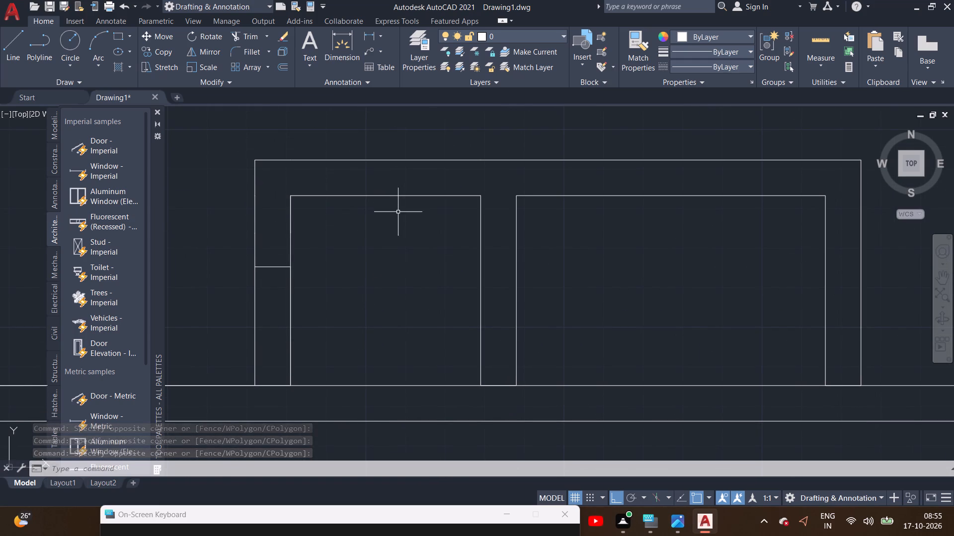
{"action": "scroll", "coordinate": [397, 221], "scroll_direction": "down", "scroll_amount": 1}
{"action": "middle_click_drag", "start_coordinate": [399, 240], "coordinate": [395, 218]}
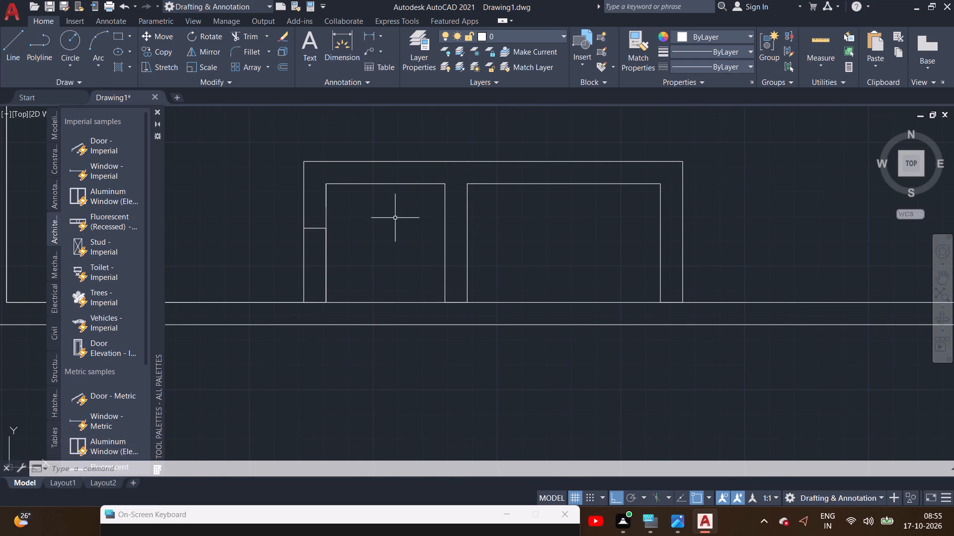
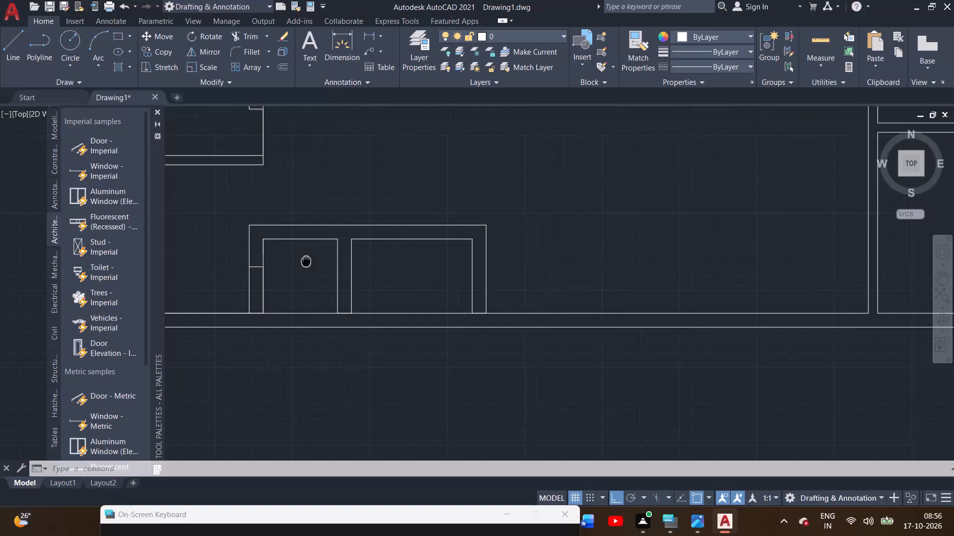
Draw connected lines from the lower room block's top-right outer corner: 4' right, down to the bottom wall, and 9" right along it.
{"action": "middle_click_drag", "start_coordinate": [519, 275], "coordinate": [452, 250]}
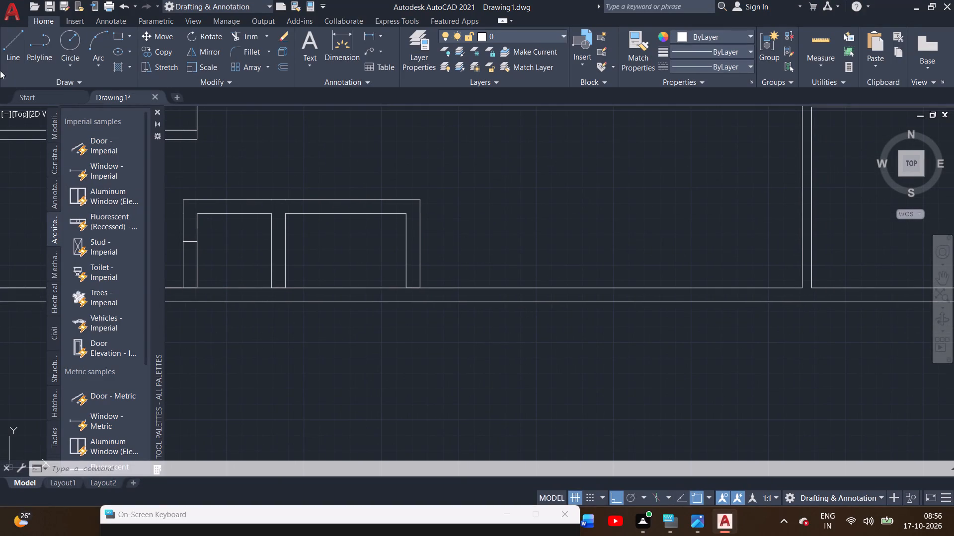
{"action": "left_click", "coordinate": [12, 58]}
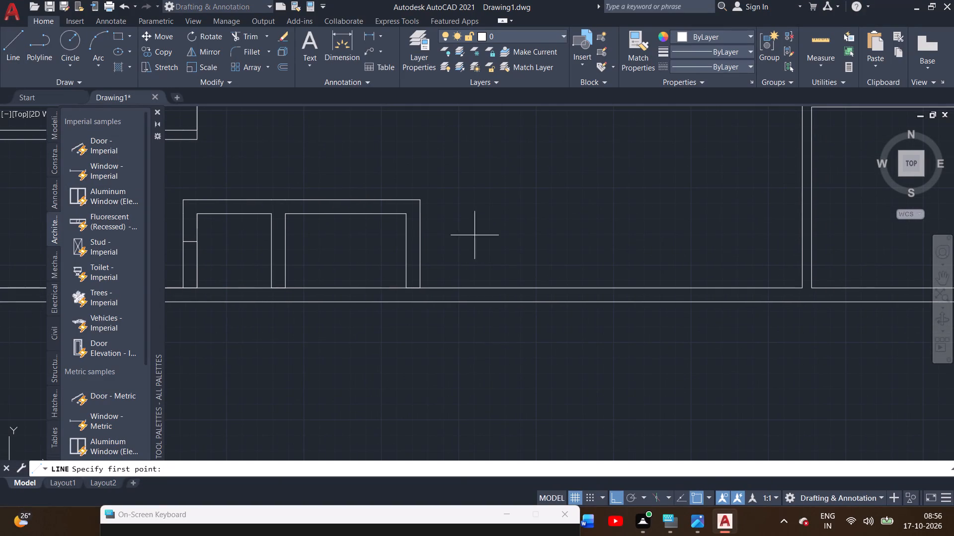
{"action": "left_click", "coordinate": [420, 198]}
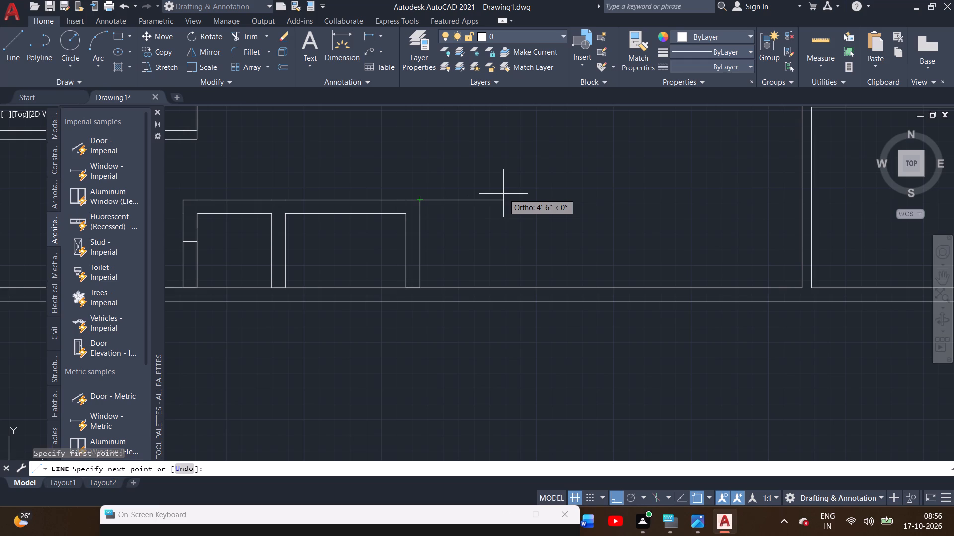
{"action": "type", "text": "4'"}
{"action": "key", "text": "Return"}
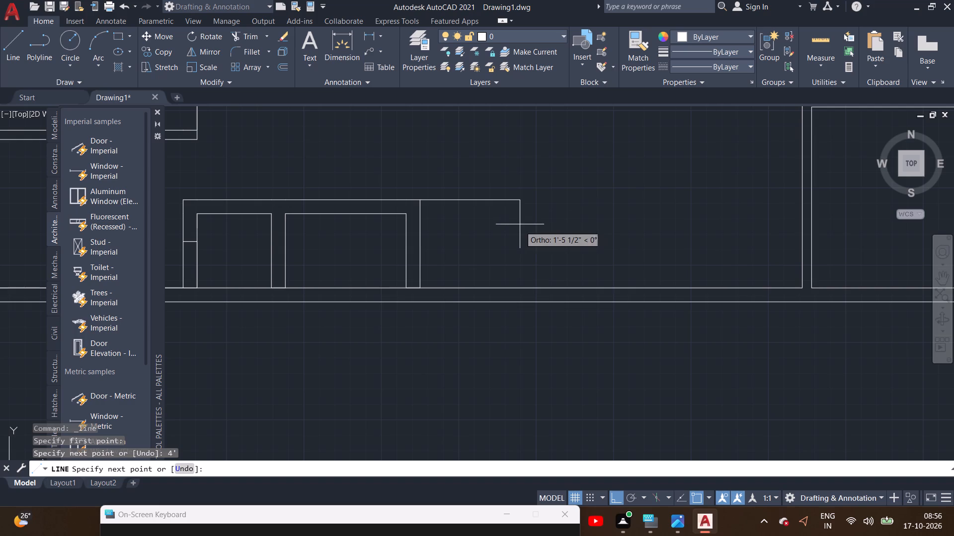
{"action": "scroll", "coordinate": [492, 276], "scroll_direction": "up", "scroll_amount": 1}
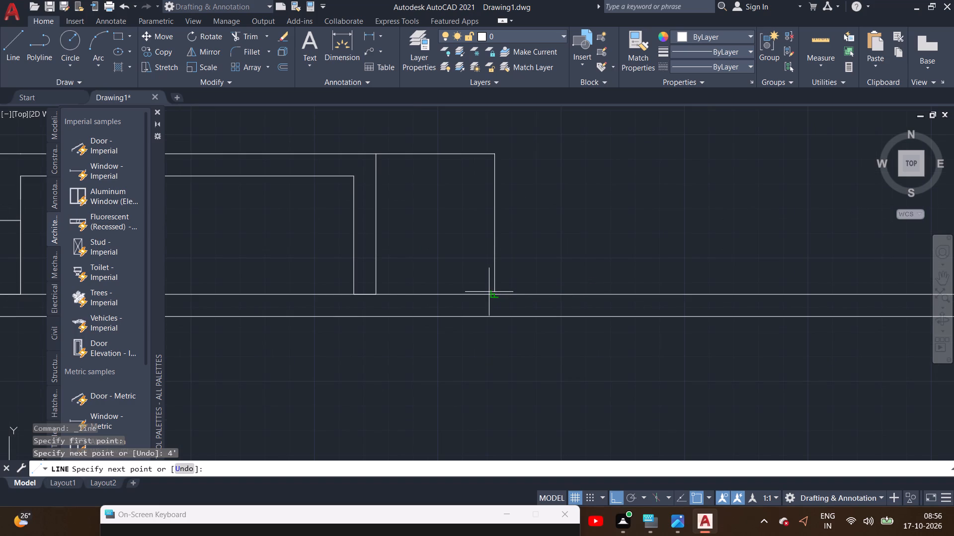
{"action": "left_click", "coordinate": [493, 295]}
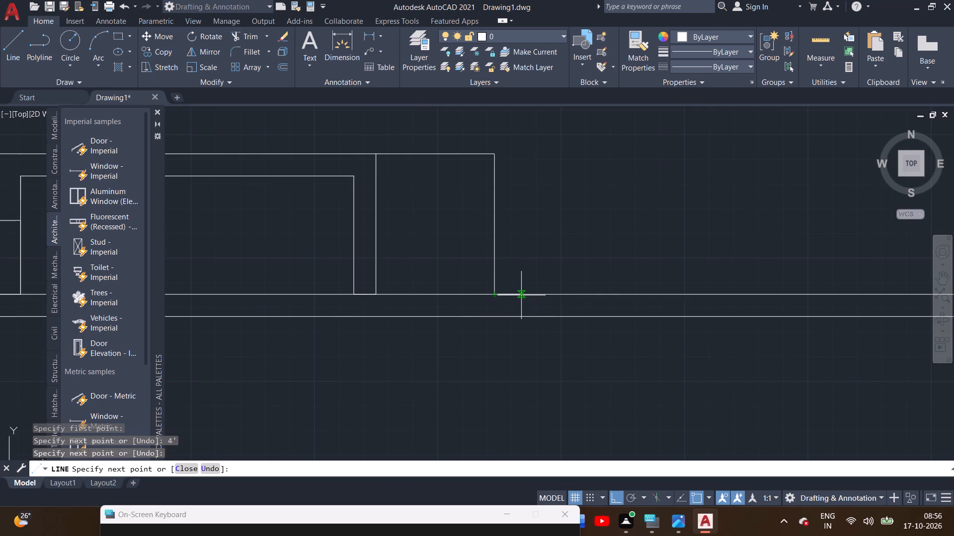
{"action": "key", "text": "9"}
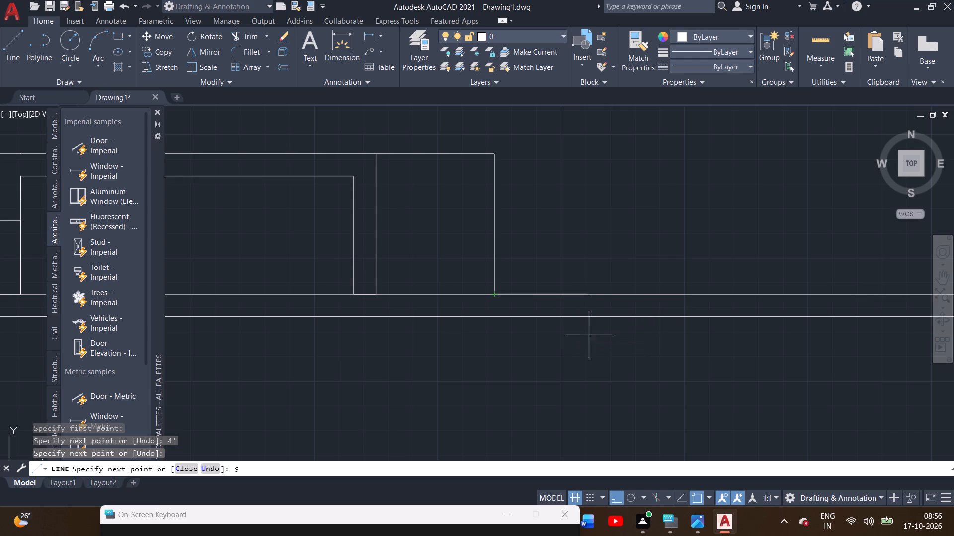
{"action": "key", "text": "ctrl+apostrophe"}
{"action": "key", "text": "shift+quotedbl"}
{"action": "key", "text": "Return"}
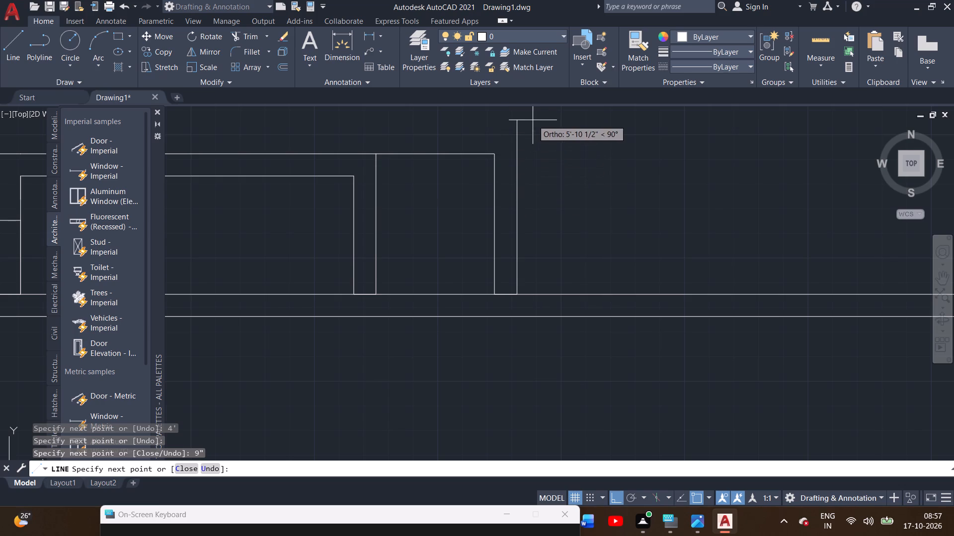
{"action": "right_click", "coordinate": [594, 202]}
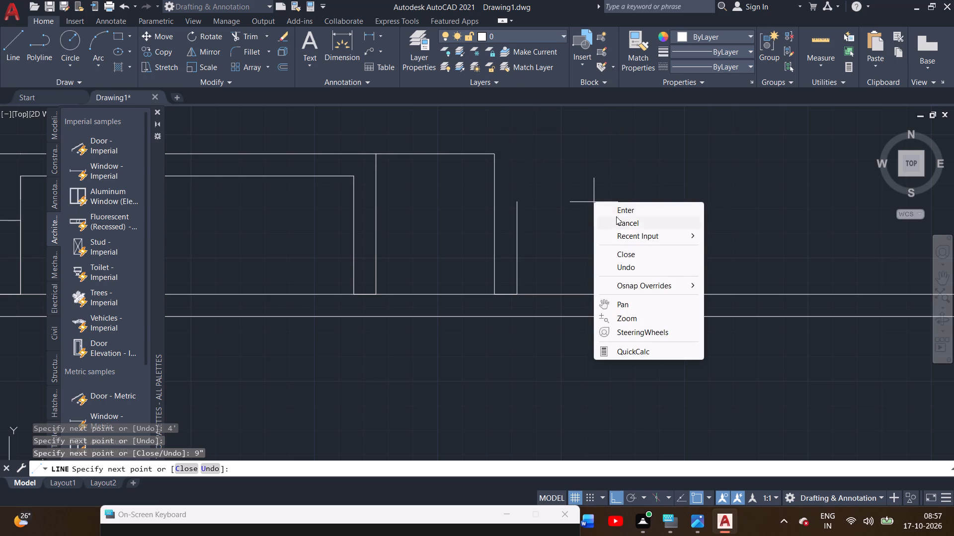
{"action": "left_click", "coordinate": [618, 212]}
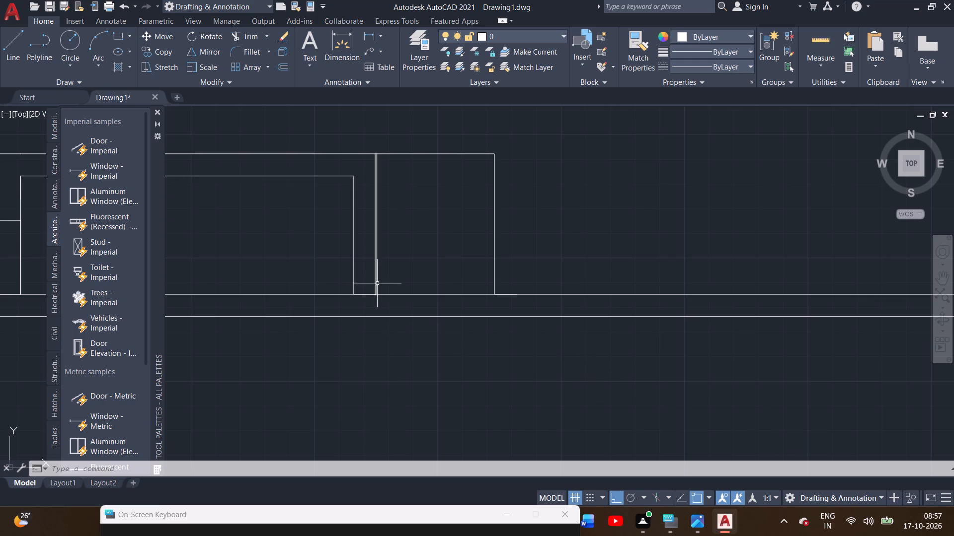
Draw a horizontal line from the wider room's inner top-right corner, perpendicular to the new vertical wall line.
{"action": "left_click", "coordinate": [8, 66]}
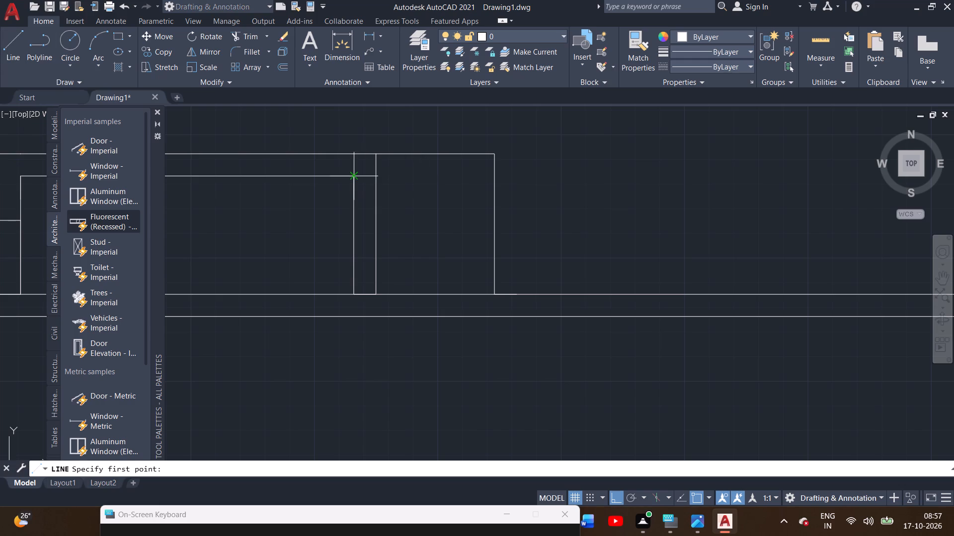
{"action": "left_click_drag", "start_coordinate": [355, 176], "coordinate": [451, 177]}
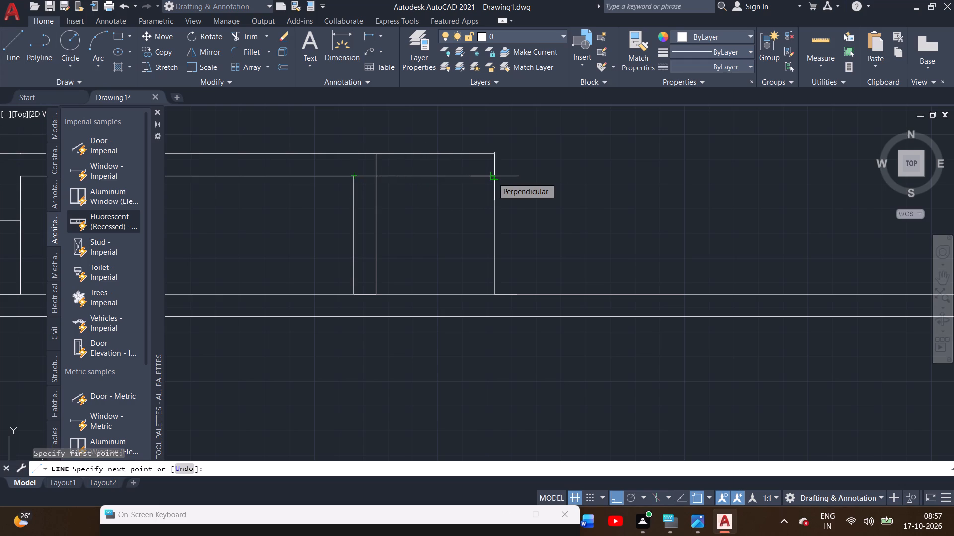
{"action": "left_click", "coordinate": [492, 177]}
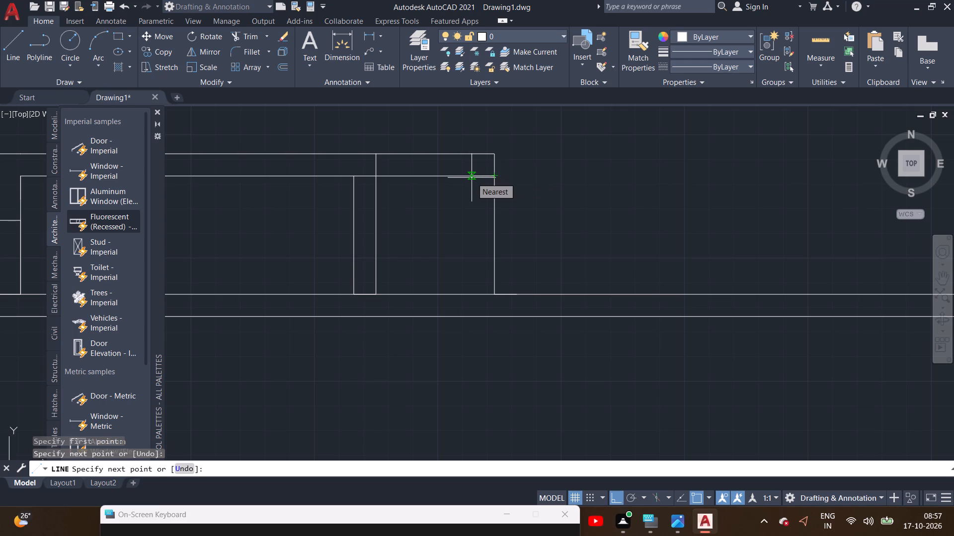
{"action": "right_click", "coordinate": [491, 178]}
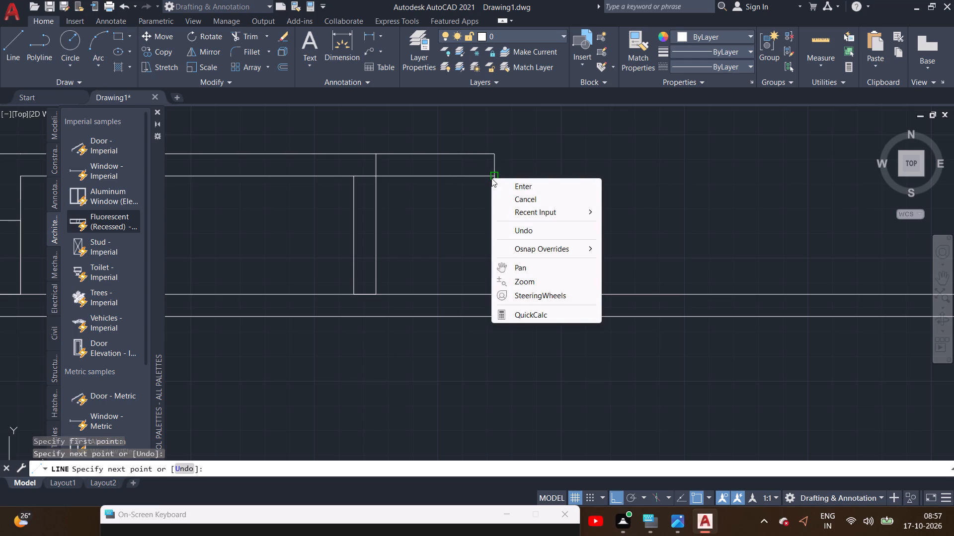
{"action": "left_click", "coordinate": [506, 188]}
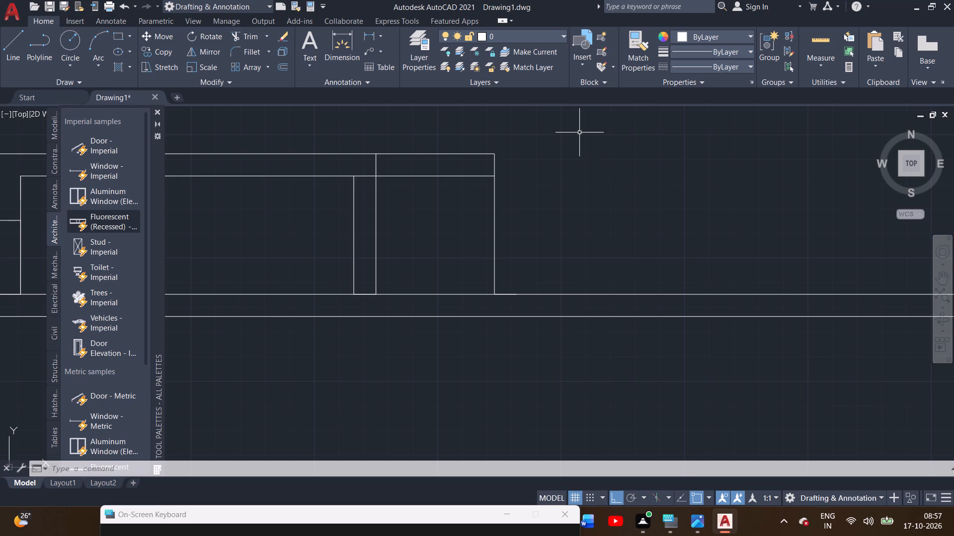
Draw the new room's outer wall face from its top-right corner: 9" right and down to the bottom wall.
{"action": "left_click", "coordinate": [10, 39]}
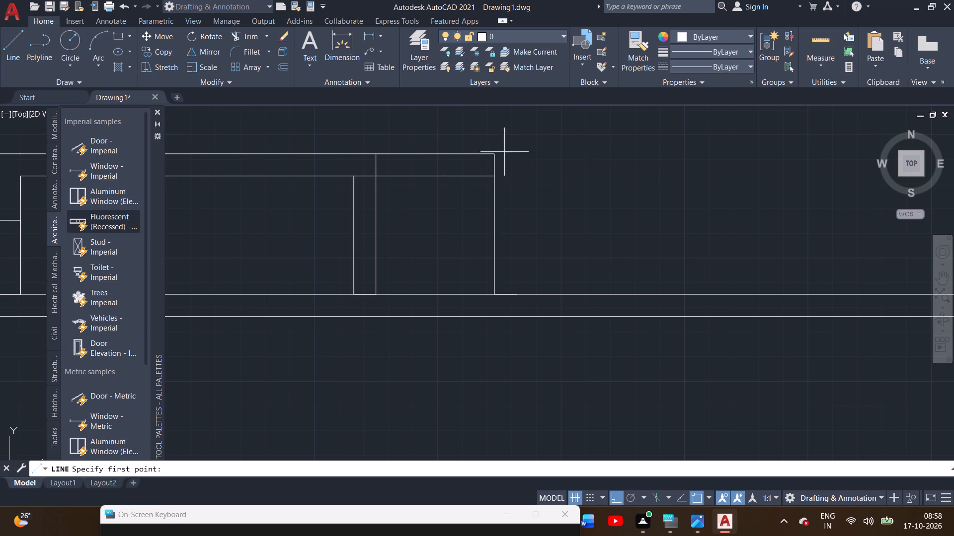
{"action": "left_click", "coordinate": [497, 153]}
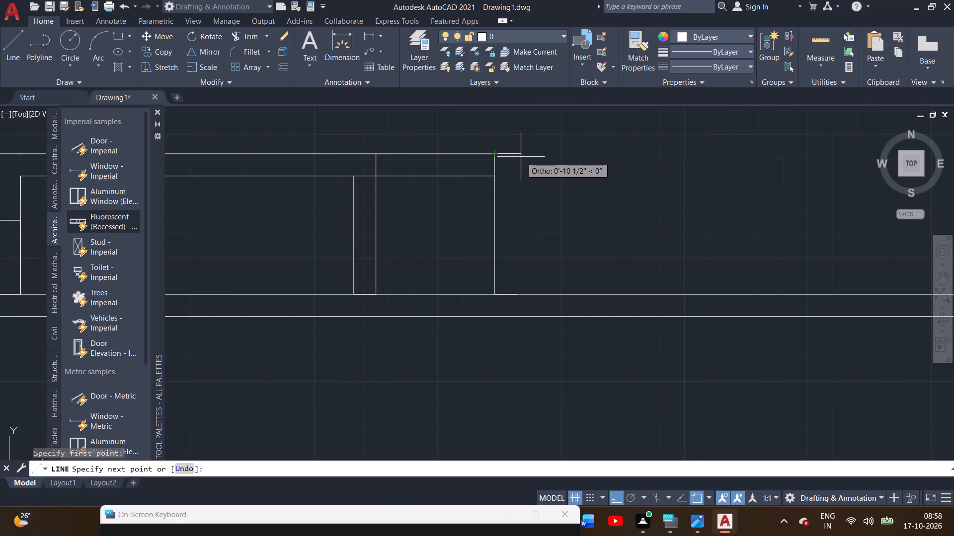
{"action": "key", "text": "9"}
{"action": "key", "text": "shift+quotedbl"}
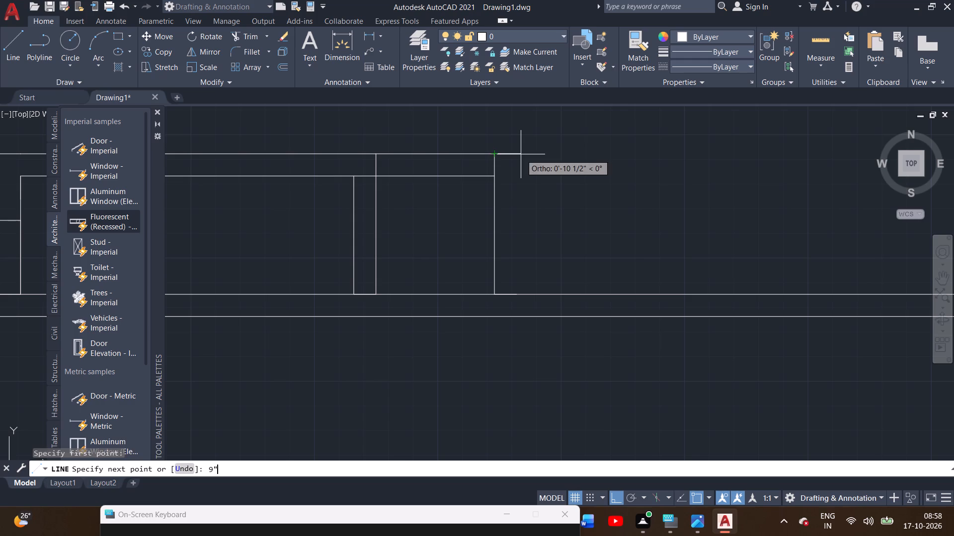
{"action": "key", "text": "Return"}
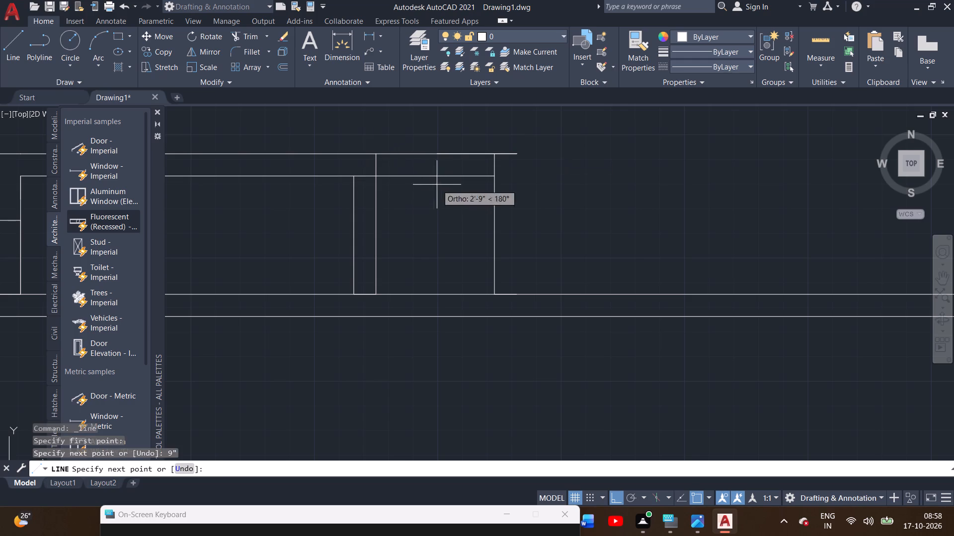
{"action": "left_click", "coordinate": [520, 297]}
{"action": "right_click", "coordinate": [537, 271]}
{"action": "right_click", "coordinate": [537, 271]}
{"action": "double_click", "coordinate": [558, 276]}
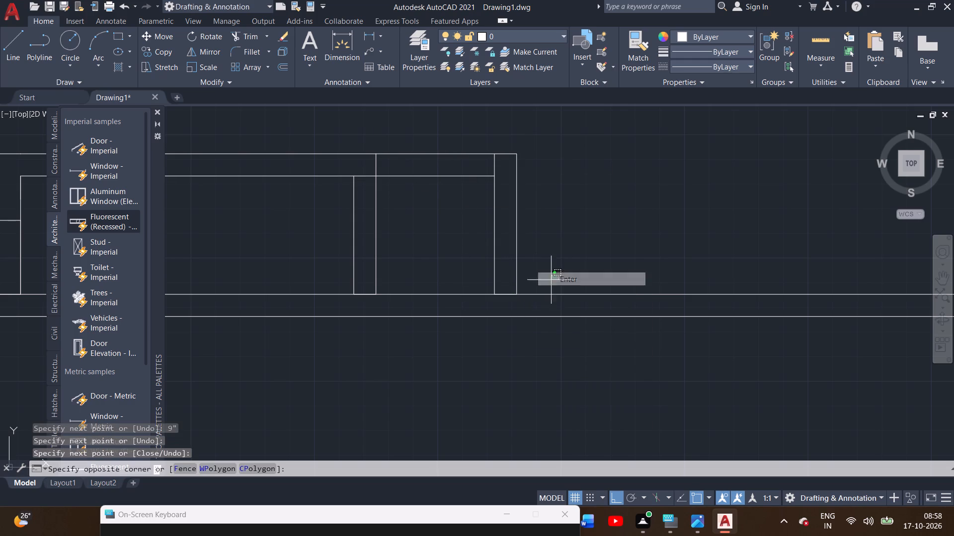
{"action": "left_click", "coordinate": [575, 271]}
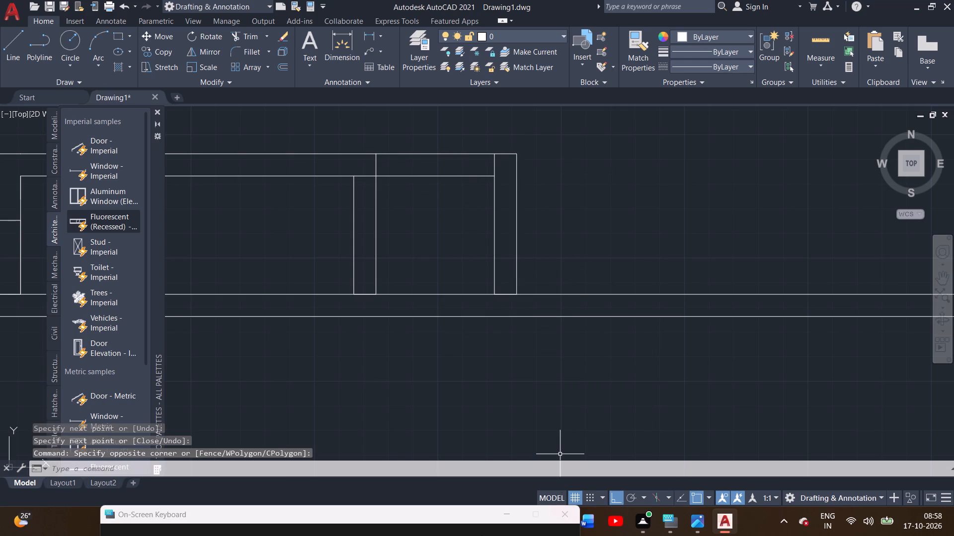
Trim the overlapping line segments where the new room's two side walls meet the top wall.
{"action": "scroll", "coordinate": [380, 251], "scroll_direction": "down", "scroll_amount": 1}
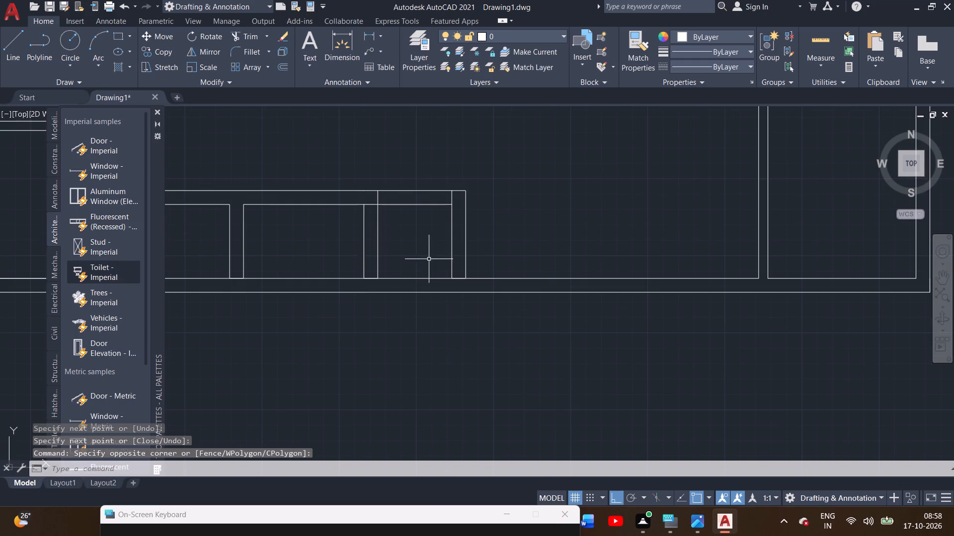
{"action": "middle_click_drag", "start_coordinate": [432, 251], "coordinate": [479, 338]}
{"action": "scroll", "coordinate": [440, 289], "scroll_direction": "up", "scroll_amount": 2}
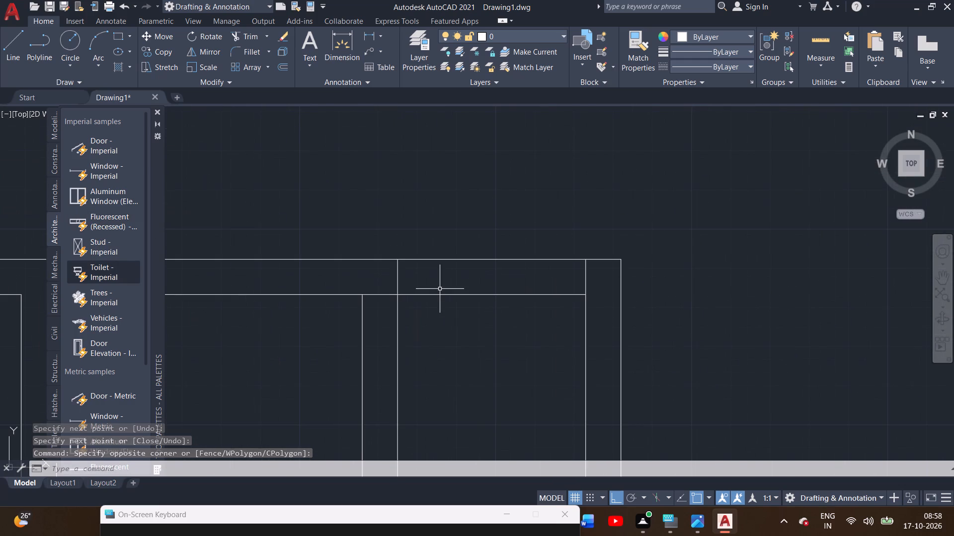
{"action": "middle_click_drag", "start_coordinate": [440, 289], "coordinate": [561, 286]}
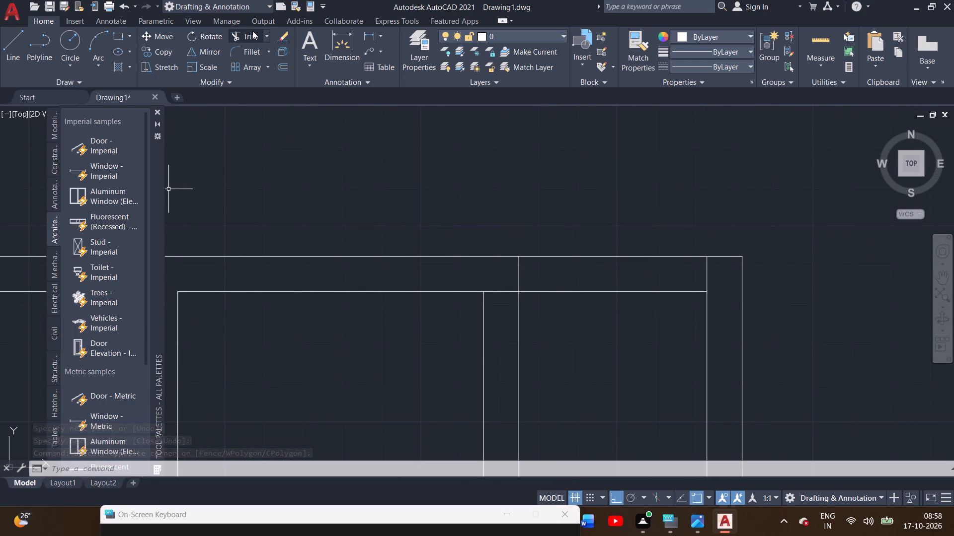
{"action": "double_click", "coordinate": [253, 38]}
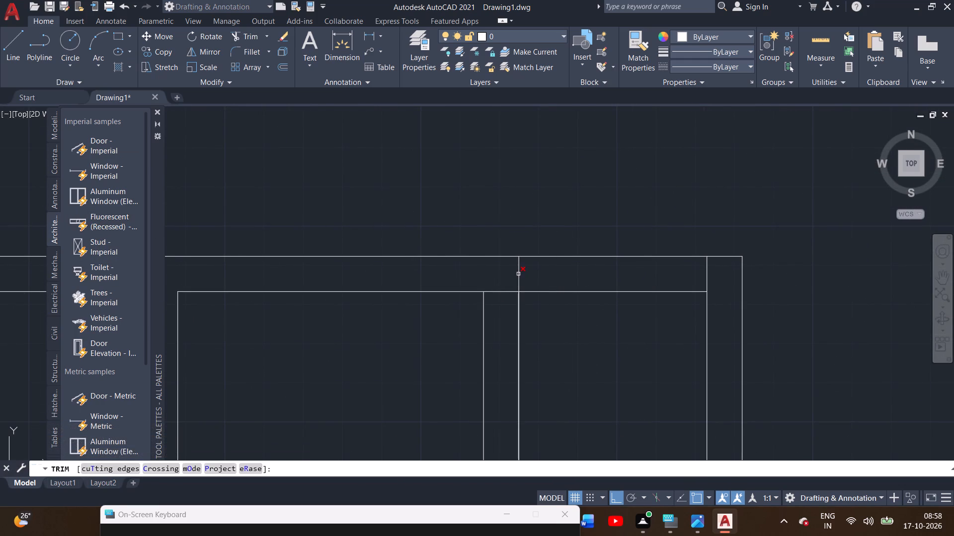
{"action": "left_click", "coordinate": [518, 274]}
{"action": "left_click", "coordinate": [499, 292]}
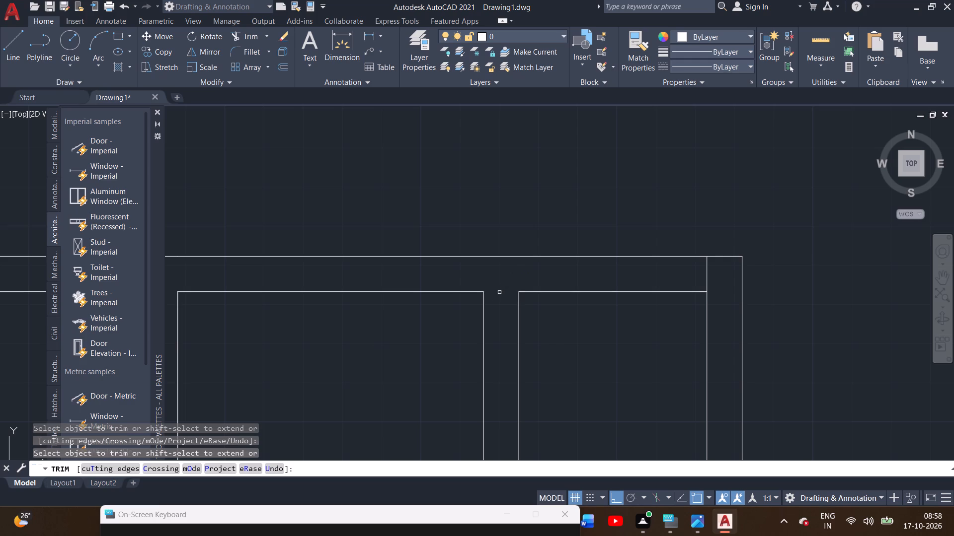
{"action": "scroll", "coordinate": [499, 292], "scroll_direction": "down", "scroll_amount": 1}
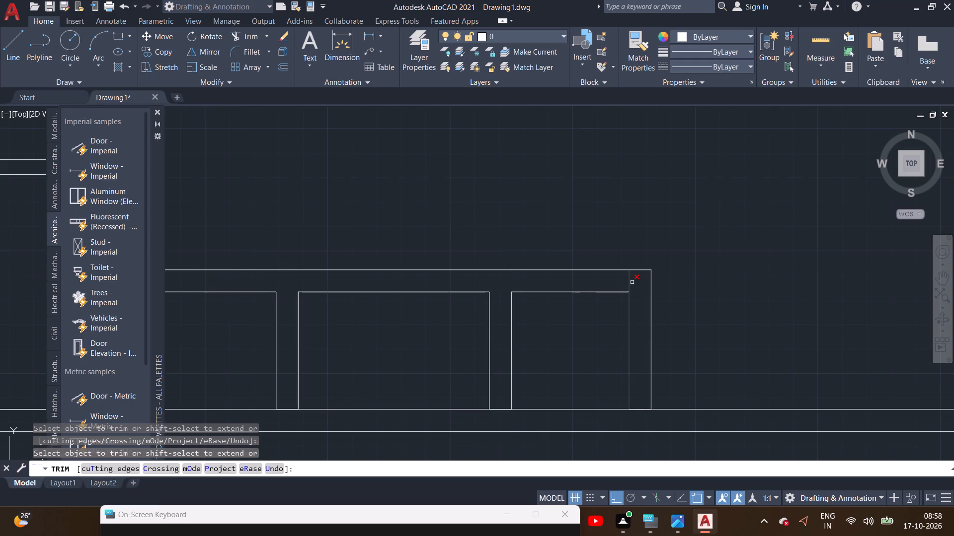
{"action": "left_click", "coordinate": [629, 282]}
{"action": "scroll", "coordinate": [514, 274], "scroll_direction": "down", "scroll_amount": 1}
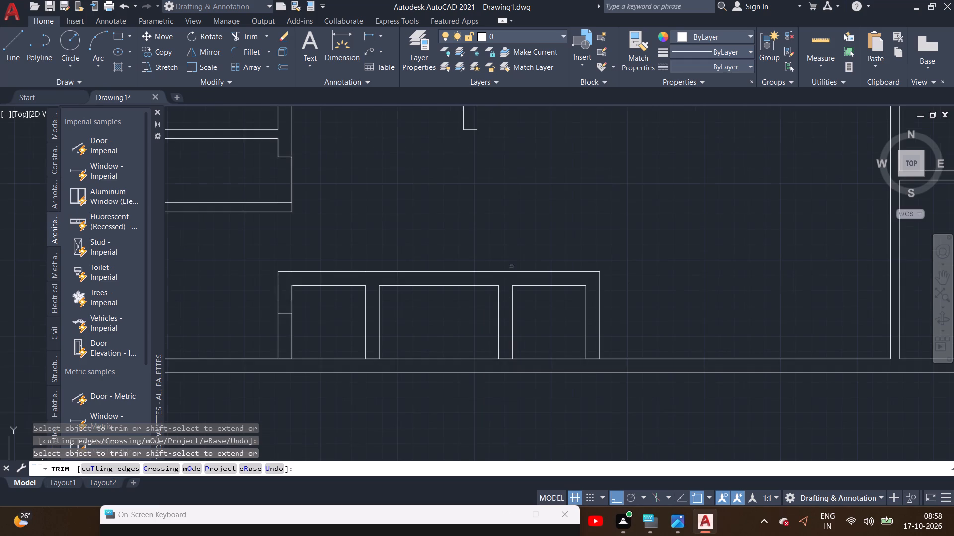
{"action": "middle_click_drag", "start_coordinate": [550, 253], "coordinate": [688, 201]}
{"action": "middle_click_drag", "start_coordinate": [460, 268], "coordinate": [451, 268]}
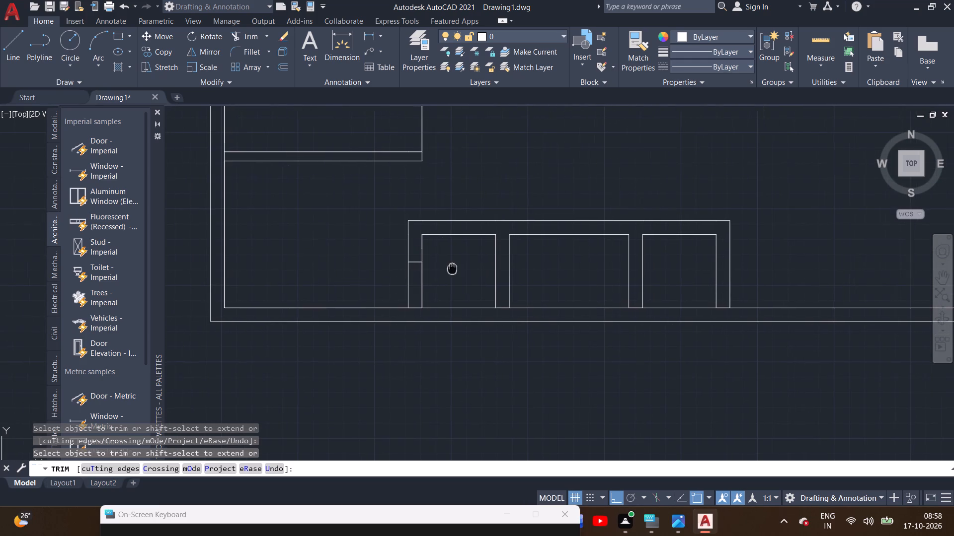
{"action": "middle_click_drag", "start_coordinate": [451, 268], "coordinate": [375, 277]}
{"action": "right_click_drag", "start_coordinate": [474, 193], "coordinate": [482, 208]}
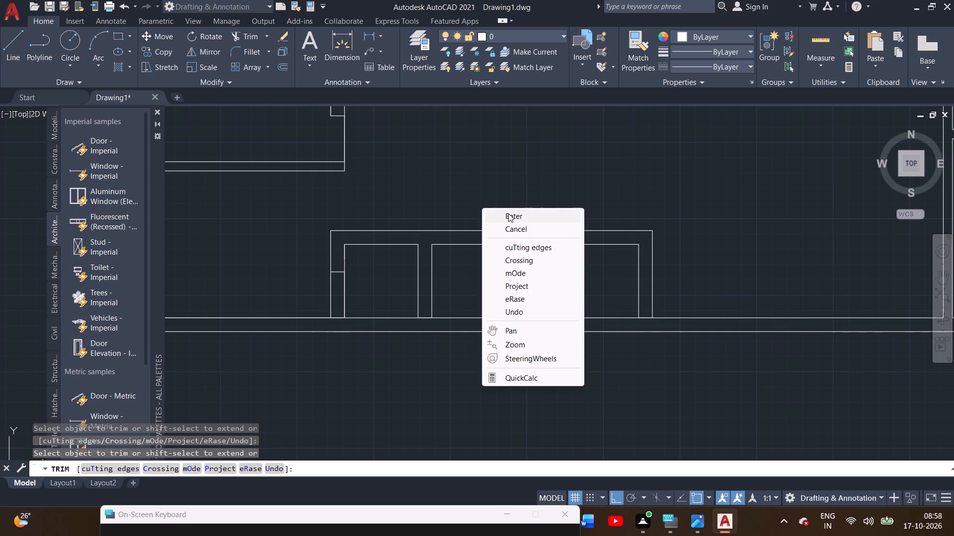
{"action": "left_click", "coordinate": [508, 213]}
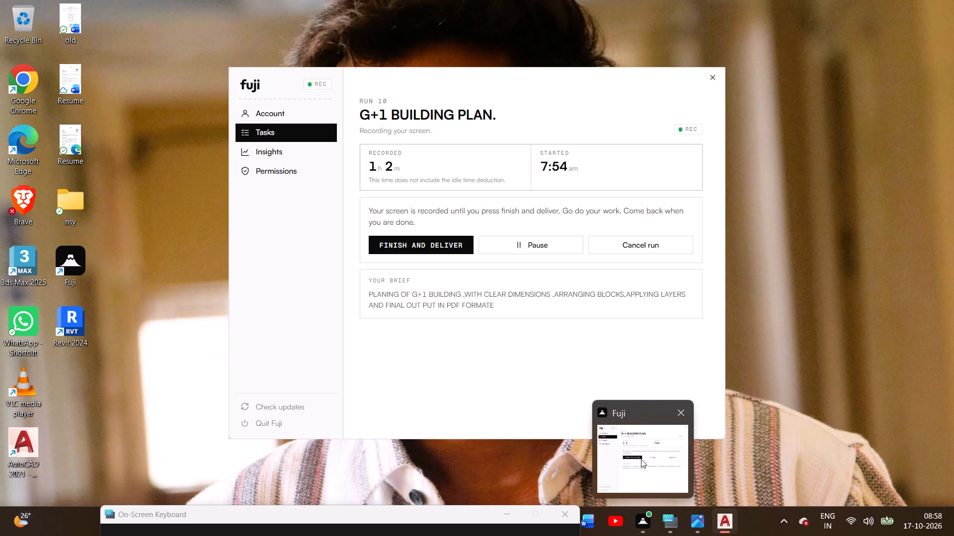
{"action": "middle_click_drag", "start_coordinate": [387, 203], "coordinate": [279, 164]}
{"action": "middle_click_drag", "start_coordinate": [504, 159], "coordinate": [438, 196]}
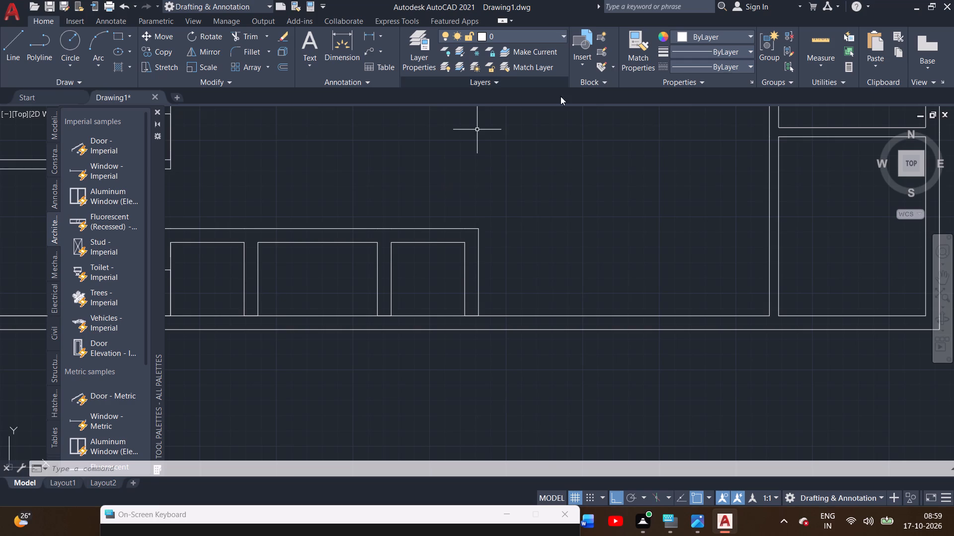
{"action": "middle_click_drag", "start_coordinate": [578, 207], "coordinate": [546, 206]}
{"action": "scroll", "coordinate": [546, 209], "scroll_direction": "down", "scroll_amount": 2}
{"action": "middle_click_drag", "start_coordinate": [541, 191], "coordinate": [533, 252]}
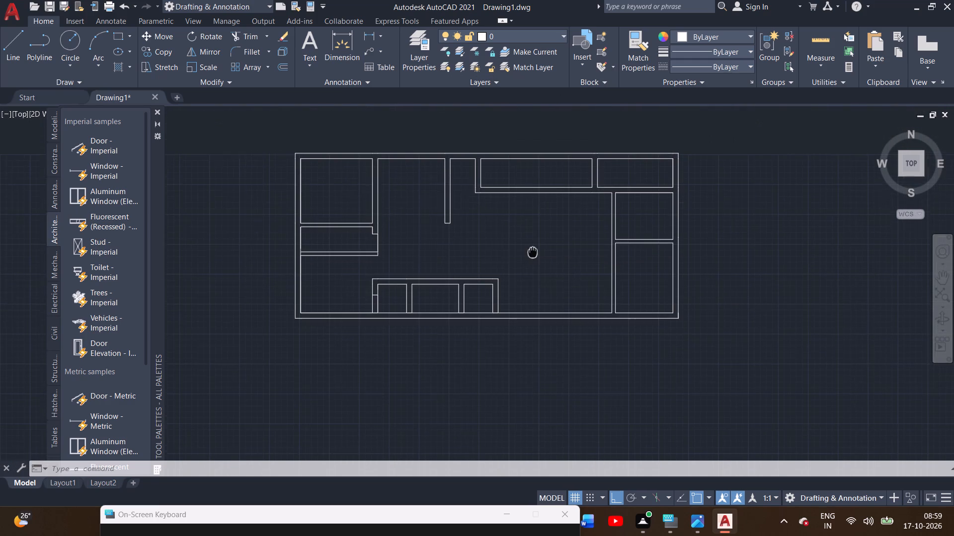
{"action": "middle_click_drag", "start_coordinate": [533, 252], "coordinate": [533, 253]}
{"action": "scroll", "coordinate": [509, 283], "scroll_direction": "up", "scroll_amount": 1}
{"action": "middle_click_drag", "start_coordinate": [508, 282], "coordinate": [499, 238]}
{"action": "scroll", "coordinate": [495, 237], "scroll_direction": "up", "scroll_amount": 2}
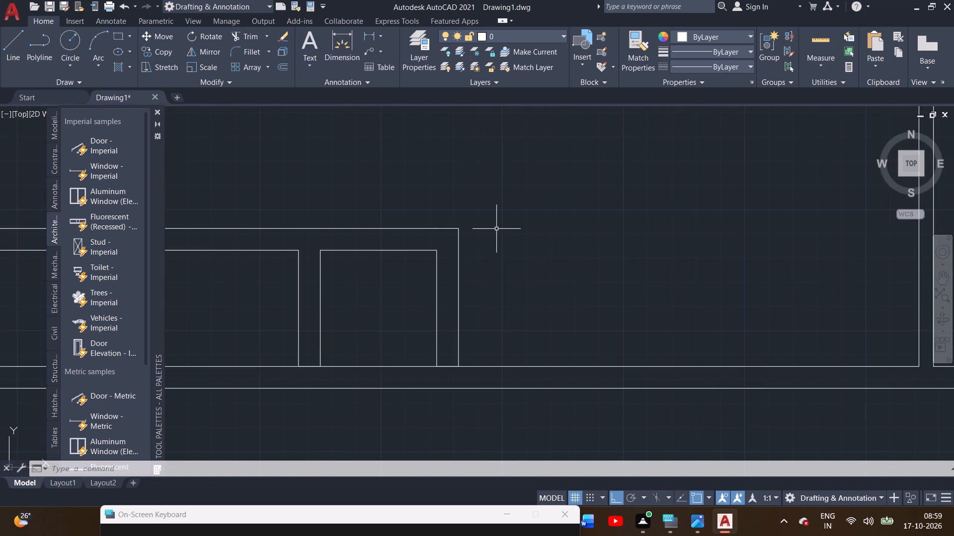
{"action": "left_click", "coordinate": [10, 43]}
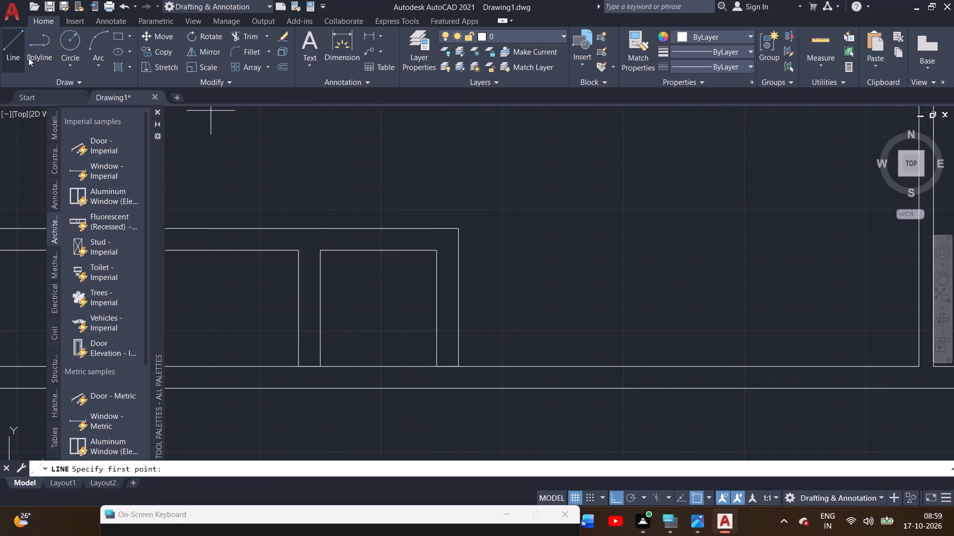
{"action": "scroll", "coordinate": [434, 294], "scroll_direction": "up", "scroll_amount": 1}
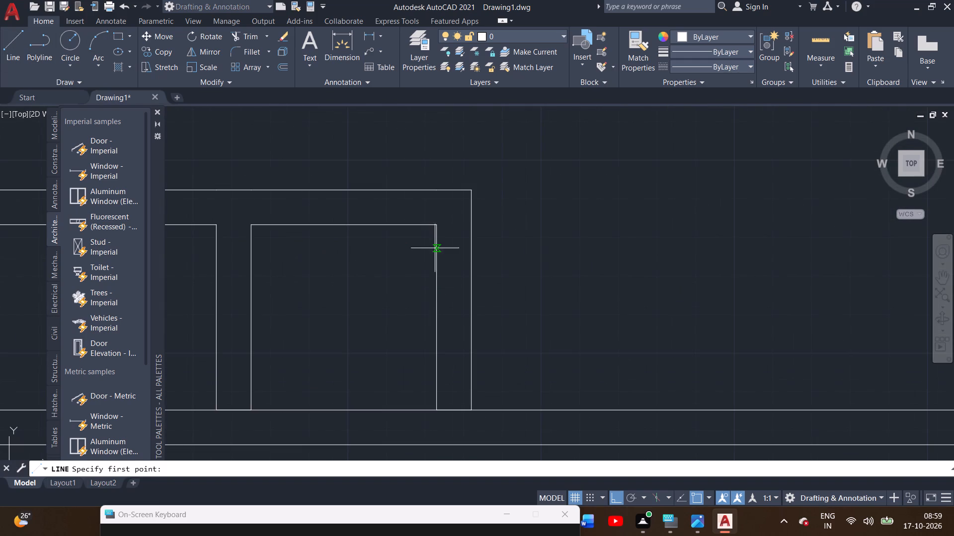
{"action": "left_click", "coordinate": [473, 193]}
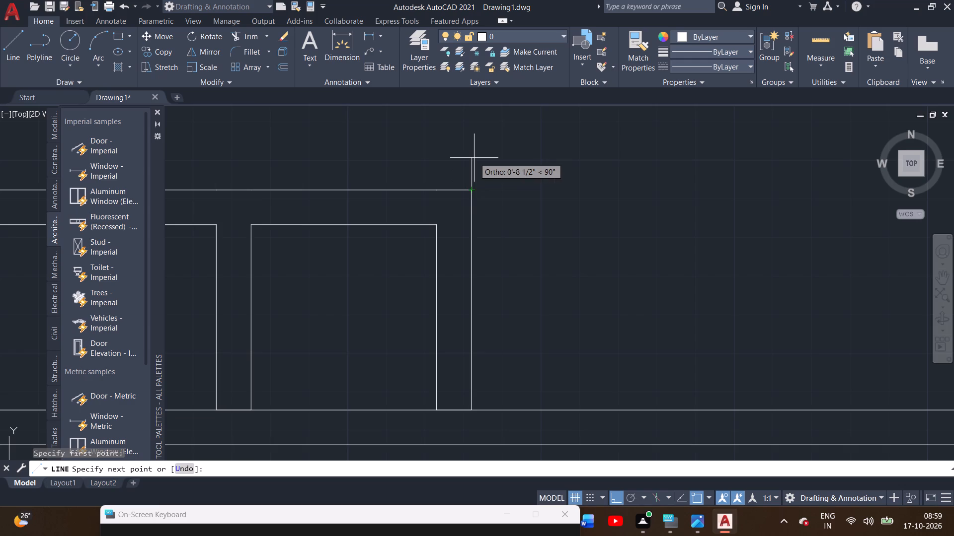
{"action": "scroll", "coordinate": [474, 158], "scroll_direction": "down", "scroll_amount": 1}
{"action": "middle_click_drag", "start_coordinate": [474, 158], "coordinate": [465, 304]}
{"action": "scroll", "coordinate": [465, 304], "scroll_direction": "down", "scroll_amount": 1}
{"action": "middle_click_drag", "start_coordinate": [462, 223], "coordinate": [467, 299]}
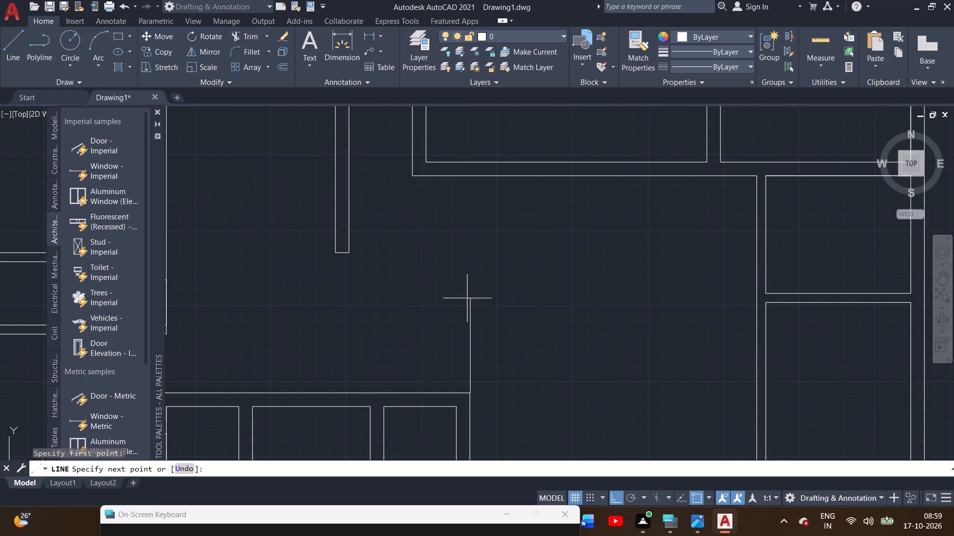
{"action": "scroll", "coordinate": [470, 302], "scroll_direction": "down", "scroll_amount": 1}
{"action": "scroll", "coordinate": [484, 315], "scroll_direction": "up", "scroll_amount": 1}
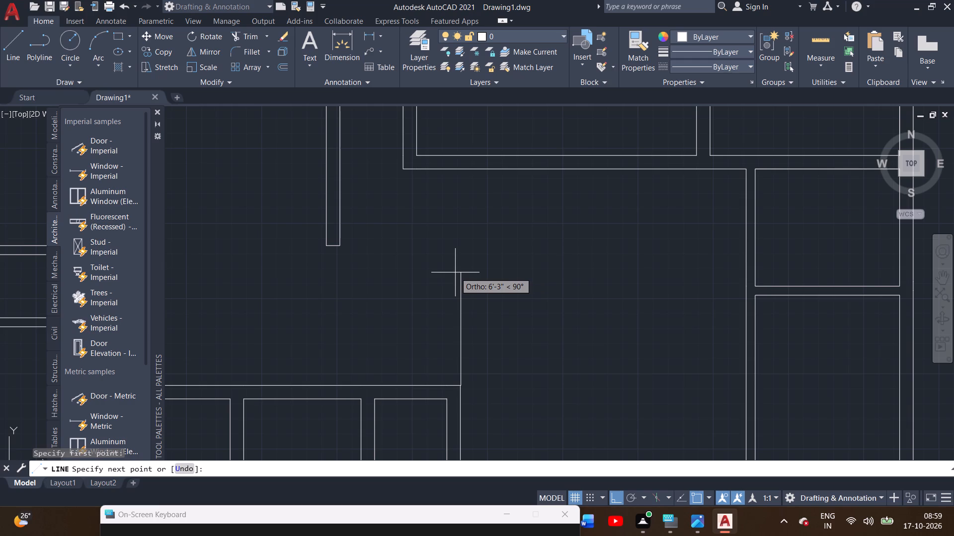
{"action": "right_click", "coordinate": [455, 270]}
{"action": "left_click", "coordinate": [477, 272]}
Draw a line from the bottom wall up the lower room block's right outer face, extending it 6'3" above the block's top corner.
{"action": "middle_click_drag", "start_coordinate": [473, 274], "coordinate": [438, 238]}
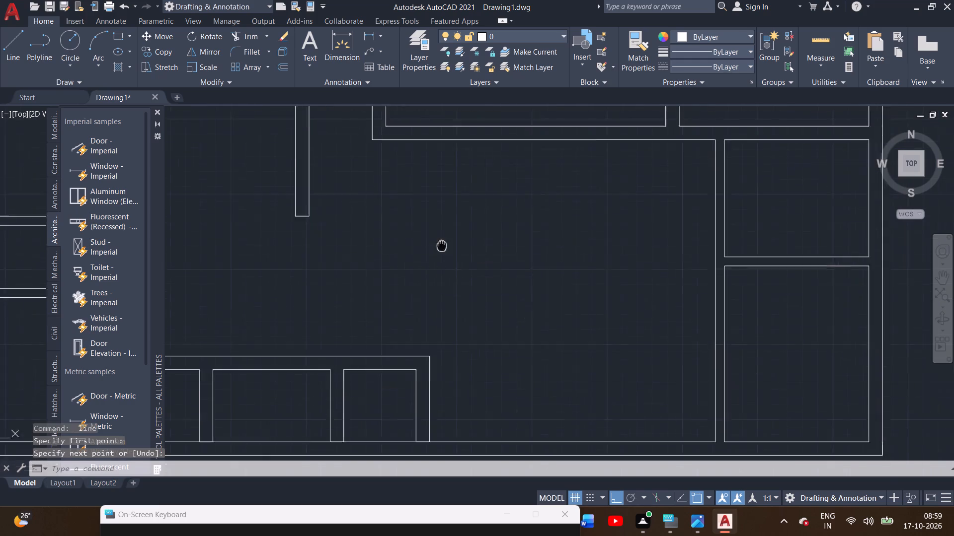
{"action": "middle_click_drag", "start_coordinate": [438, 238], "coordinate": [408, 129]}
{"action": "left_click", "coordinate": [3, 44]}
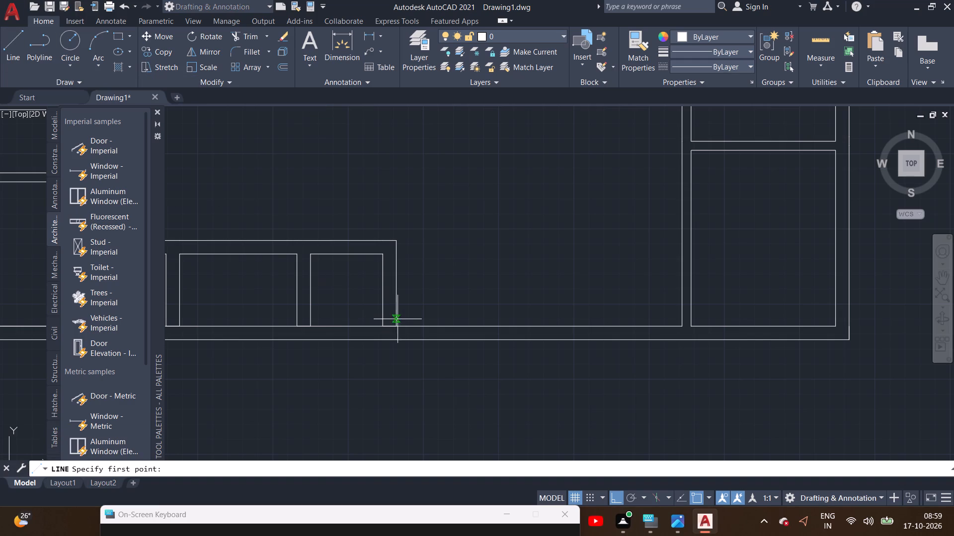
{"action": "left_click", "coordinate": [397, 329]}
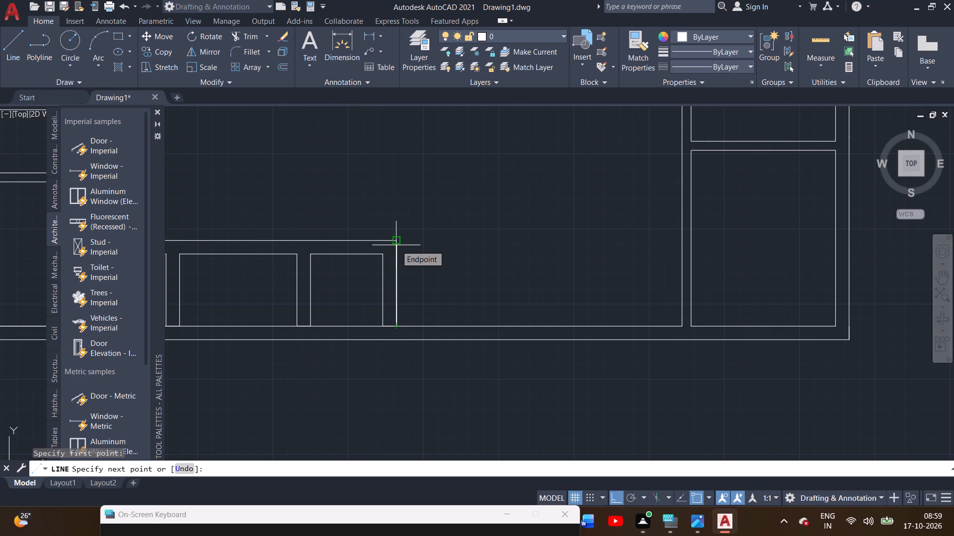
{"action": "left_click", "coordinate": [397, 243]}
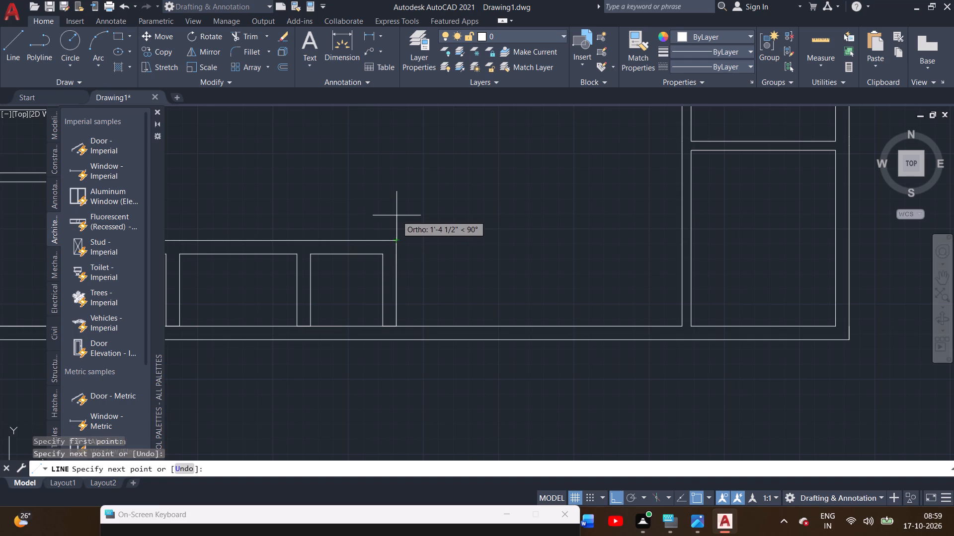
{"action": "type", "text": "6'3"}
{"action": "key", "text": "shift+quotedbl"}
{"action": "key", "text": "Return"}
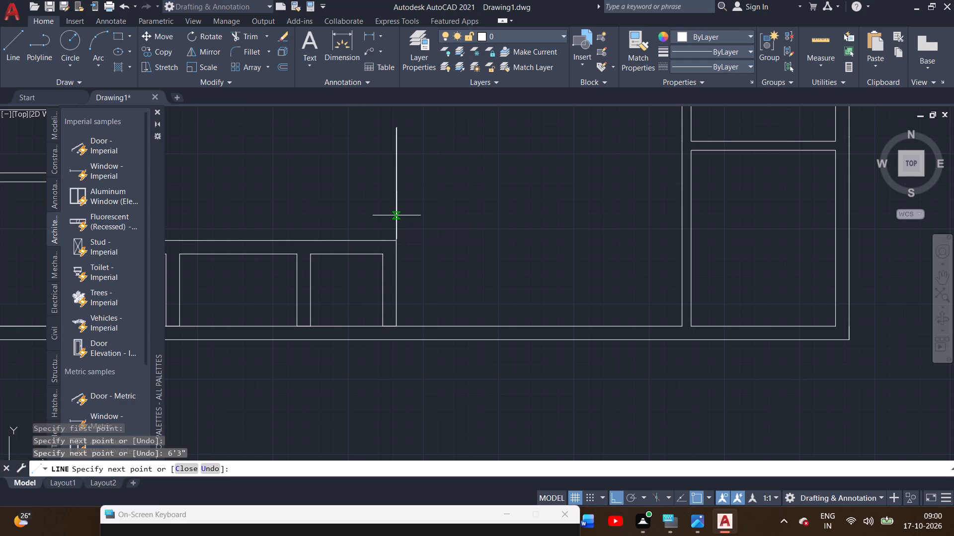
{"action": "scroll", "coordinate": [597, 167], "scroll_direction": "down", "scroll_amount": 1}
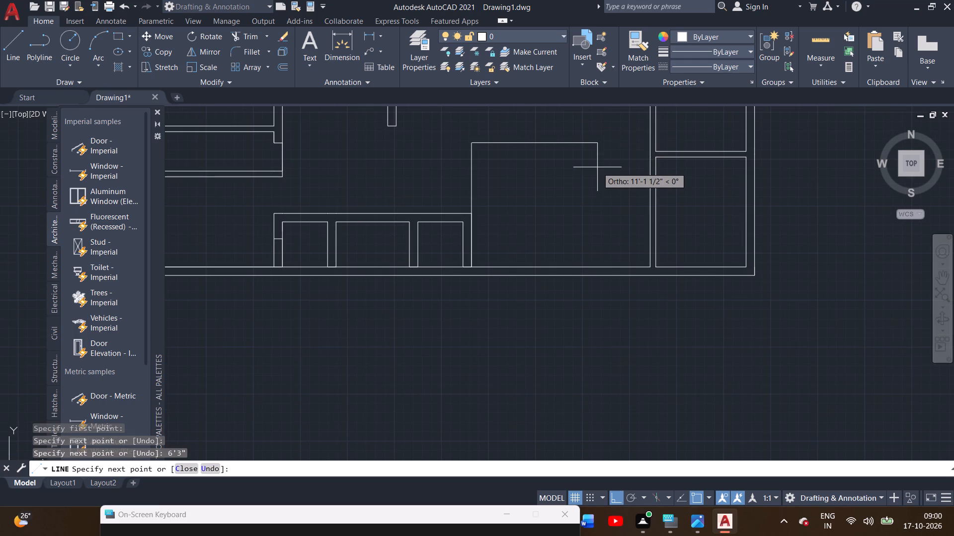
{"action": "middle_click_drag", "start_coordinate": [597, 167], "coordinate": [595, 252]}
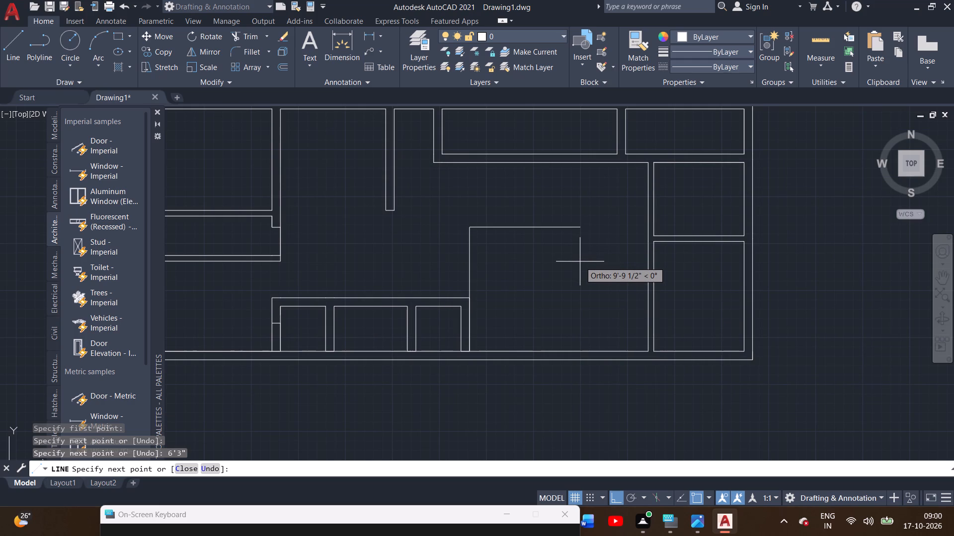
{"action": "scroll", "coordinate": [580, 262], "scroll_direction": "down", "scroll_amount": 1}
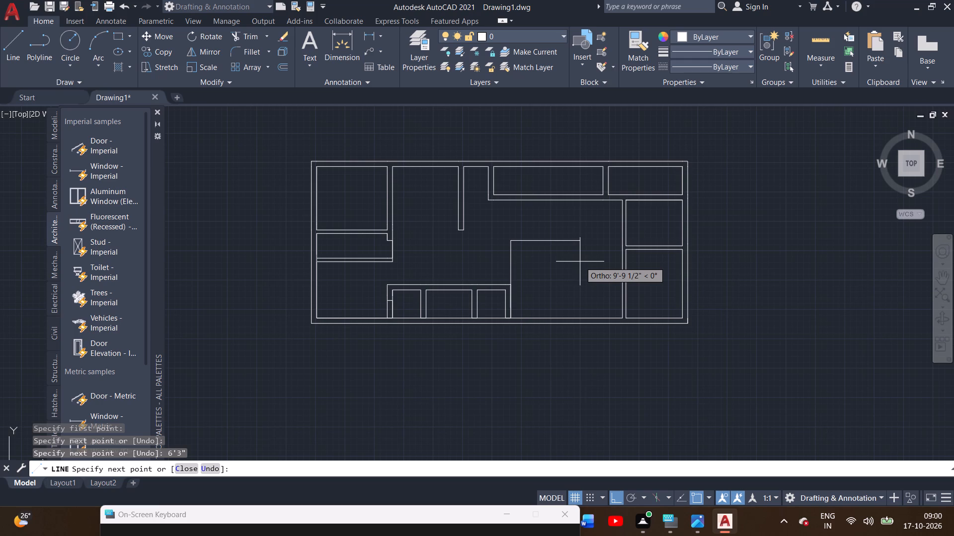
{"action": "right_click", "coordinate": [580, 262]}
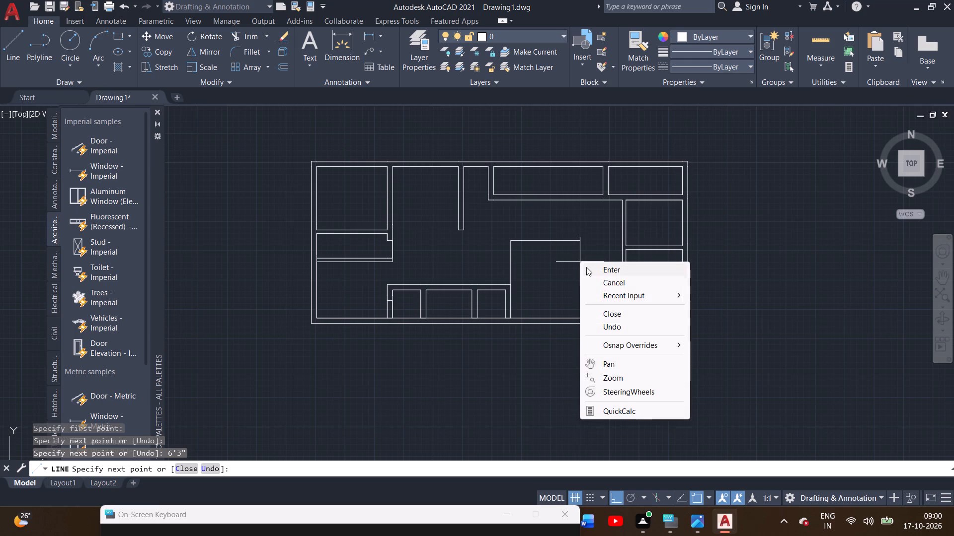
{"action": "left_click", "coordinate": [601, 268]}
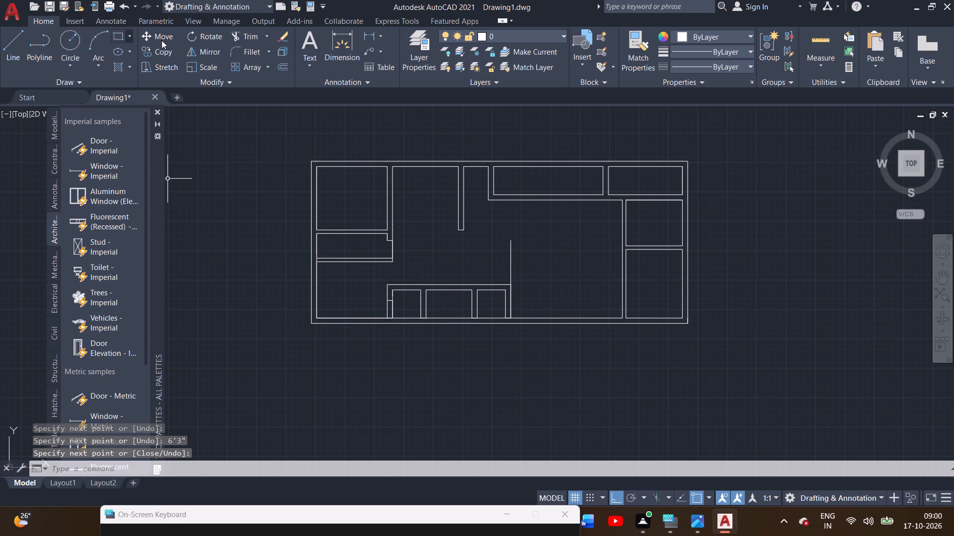
Measure the lower-left space's clear height down to the bottom wall with a temporary vertical dimension, and delete that dimension.
{"action": "left_click", "coordinate": [337, 35]}
{"action": "scroll", "coordinate": [345, 269], "scroll_direction": "up", "scroll_amount": 2}
{"action": "middle_click_drag", "start_coordinate": [345, 269], "coordinate": [491, 199]}
{"action": "left_click", "coordinate": [414, 178]}
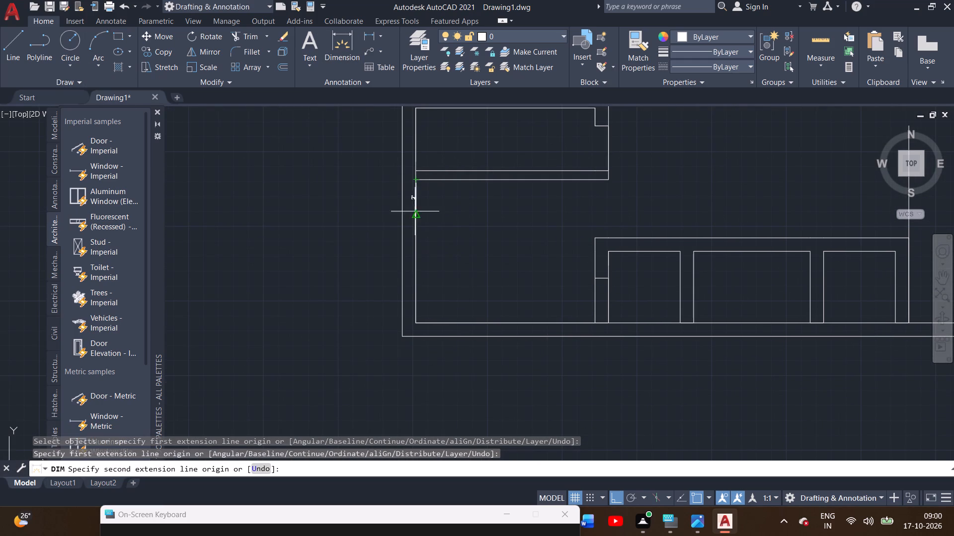
{"action": "left_click", "coordinate": [414, 325]}
{"action": "left_click", "coordinate": [452, 314]}
{"action": "scroll", "coordinate": [458, 248], "scroll_direction": "up", "scroll_amount": 2}
{"action": "scroll", "coordinate": [458, 248], "scroll_direction": "down", "scroll_amount": 1}
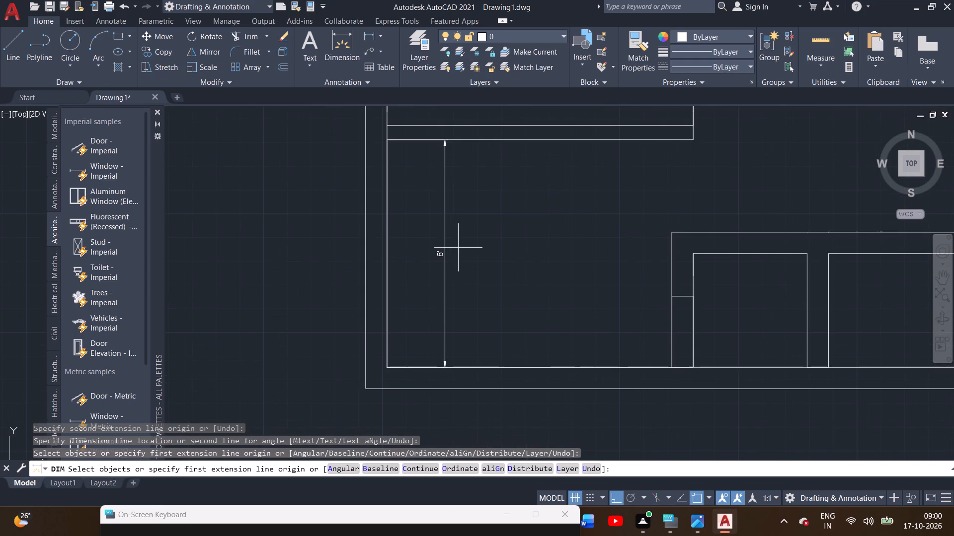
{"action": "right_click", "coordinate": [452, 228]}
{"action": "left_click", "coordinate": [468, 231]}
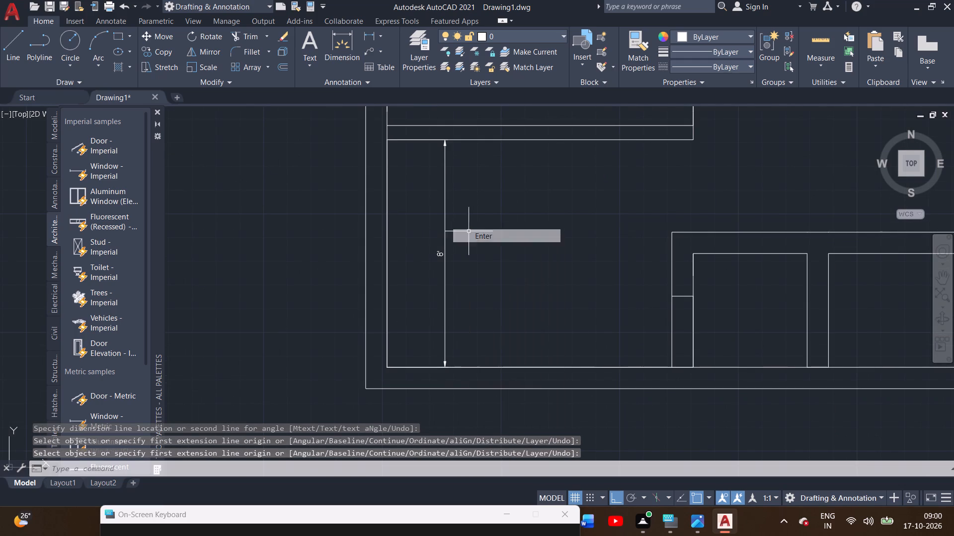
{"action": "left_click_drag", "start_coordinate": [467, 203], "coordinate": [452, 297]}
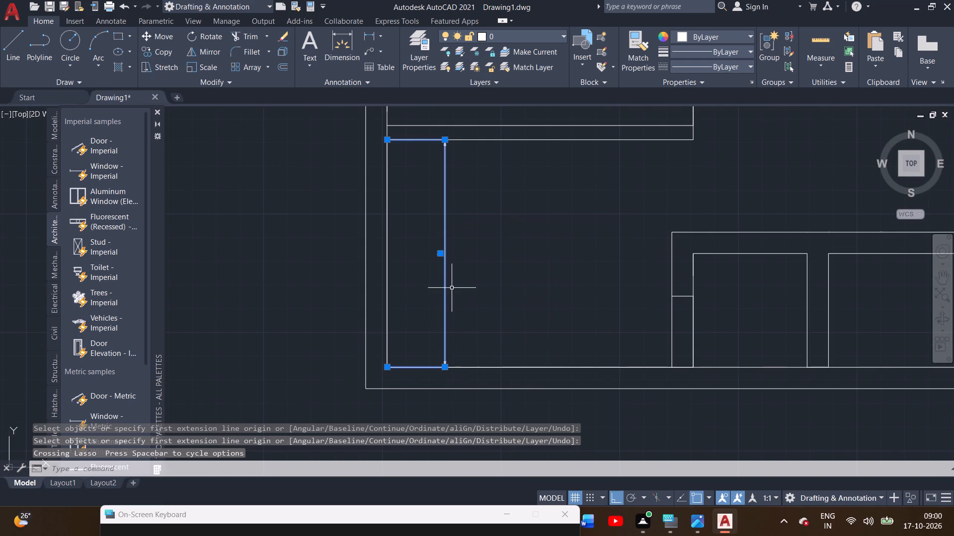
{"action": "key", "text": "Delete"}
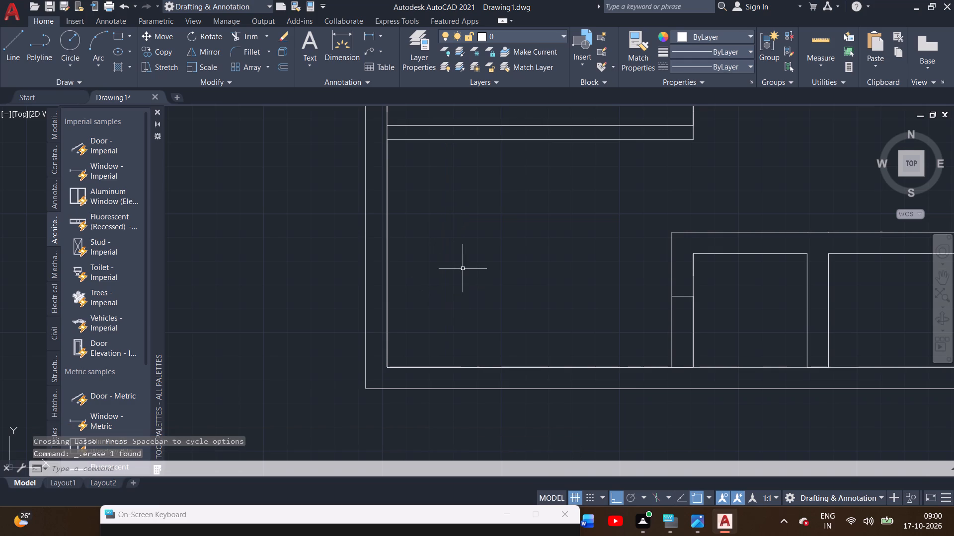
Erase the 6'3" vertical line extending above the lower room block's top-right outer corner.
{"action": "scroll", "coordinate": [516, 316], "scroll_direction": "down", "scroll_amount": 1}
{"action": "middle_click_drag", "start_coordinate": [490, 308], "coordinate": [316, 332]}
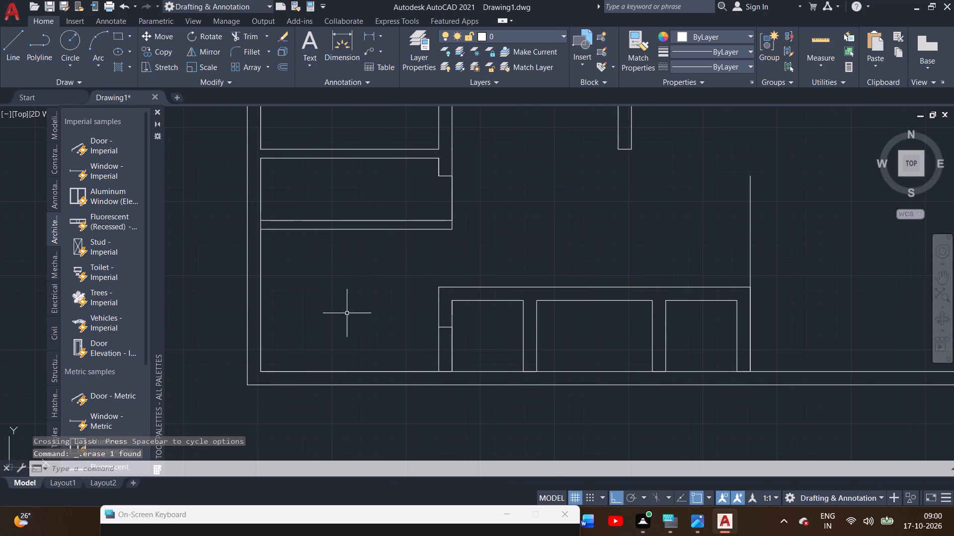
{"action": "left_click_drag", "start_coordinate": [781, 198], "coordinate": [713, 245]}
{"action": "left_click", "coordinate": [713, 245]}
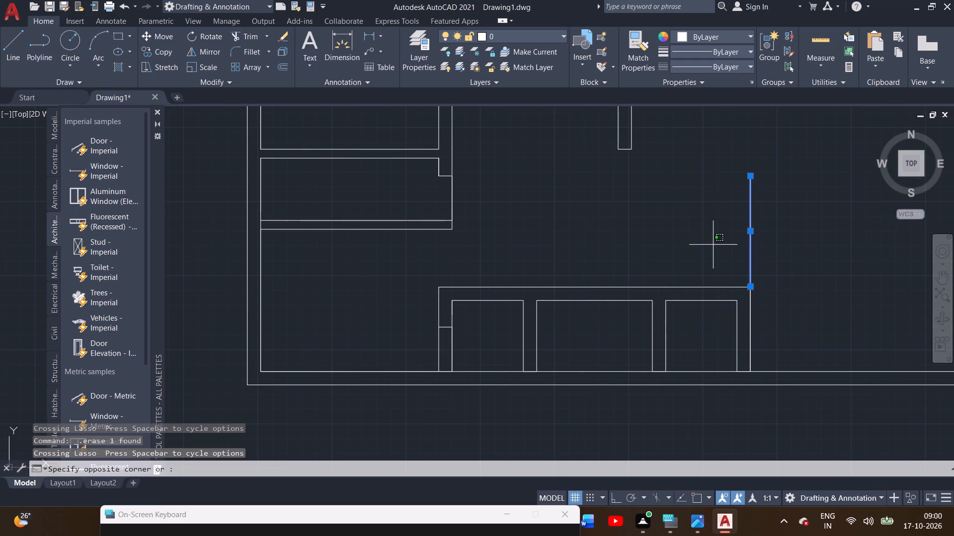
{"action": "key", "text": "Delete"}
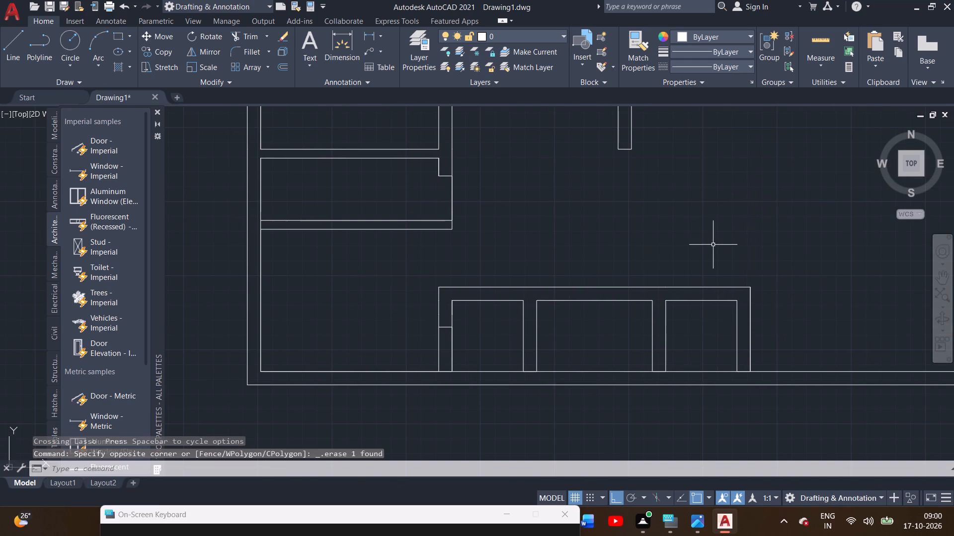
Draw connected lines from the lower room block's bottom-right outer corner: 6'3" up, and horizontally right to meet the right-hand rooms' wall.
{"action": "middle_click_drag", "start_coordinate": [665, 242], "coordinate": [463, 260]}
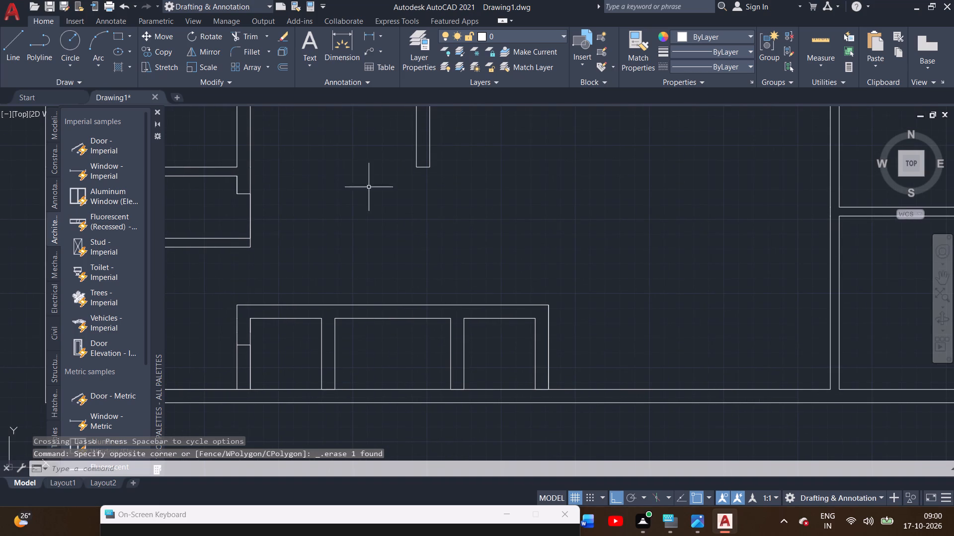
{"action": "left_click", "coordinate": [3, 43]}
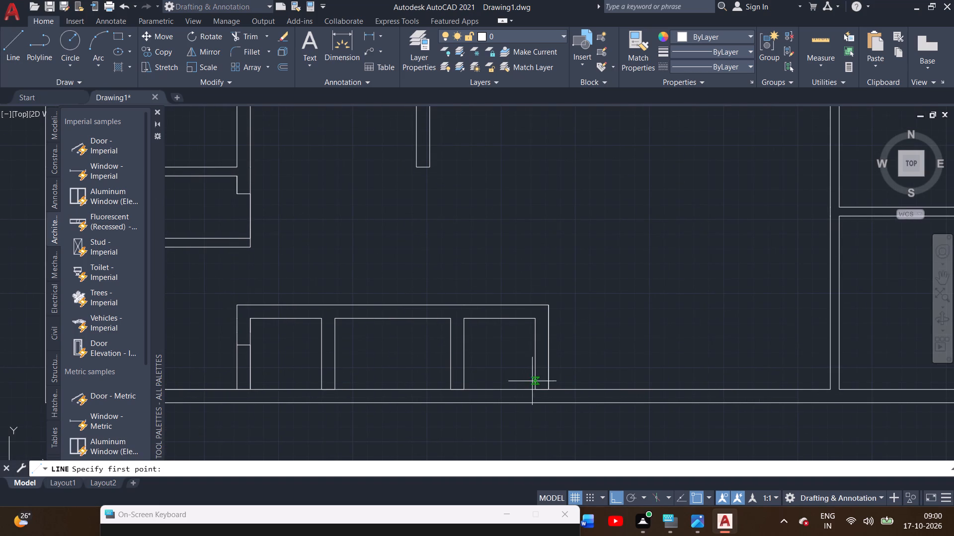
{"action": "double_click", "coordinate": [552, 388]}
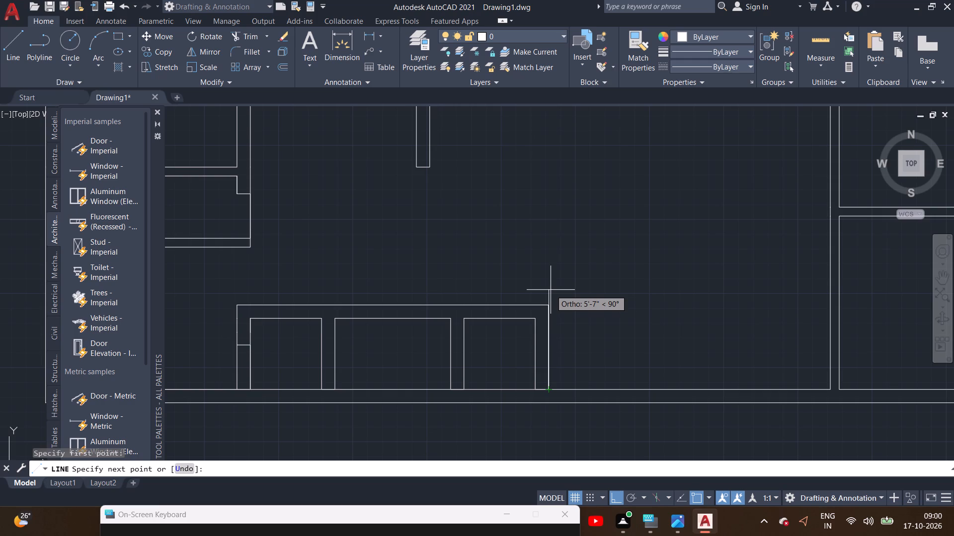
{"action": "type", "text": "6'3"}
{"action": "key", "text": "shift+quotedbl"}
{"action": "key", "text": "Return"}
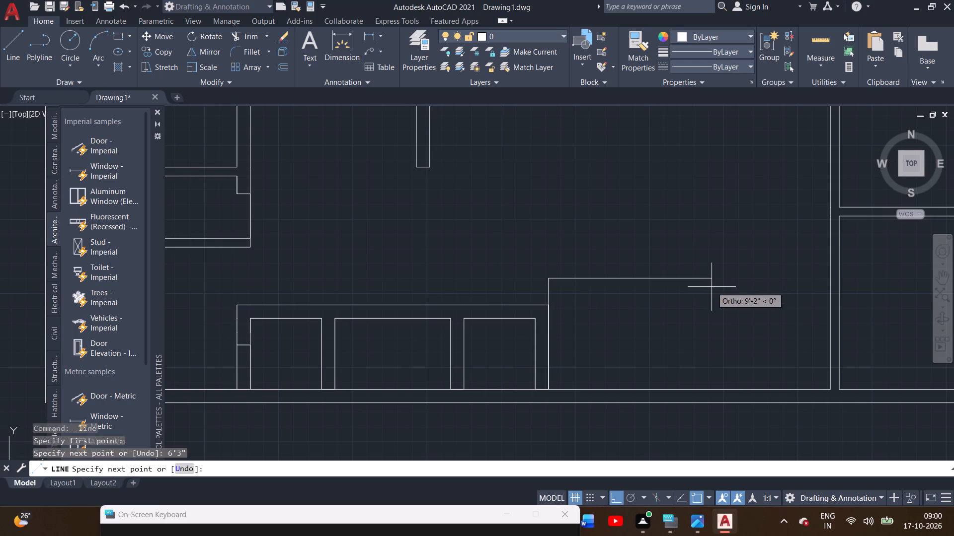
{"action": "left_click", "coordinate": [830, 278]}
{"action": "right_click", "coordinate": [830, 278]}
{"action": "left_click", "coordinate": [846, 285]}
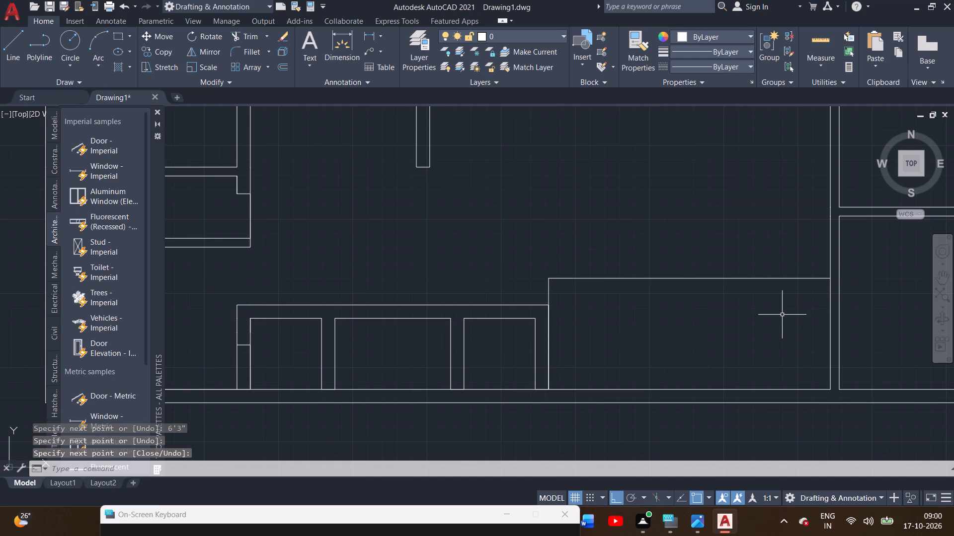
Draw a 9" wide wall outline up from the lower block's top-right inner corner, level with the upper wall stub's end, and down to the horizontal line.
{"action": "scroll", "coordinate": [782, 314], "scroll_direction": "down", "scroll_amount": 1}
{"action": "middle_click_drag", "start_coordinate": [777, 315], "coordinate": [687, 319]}
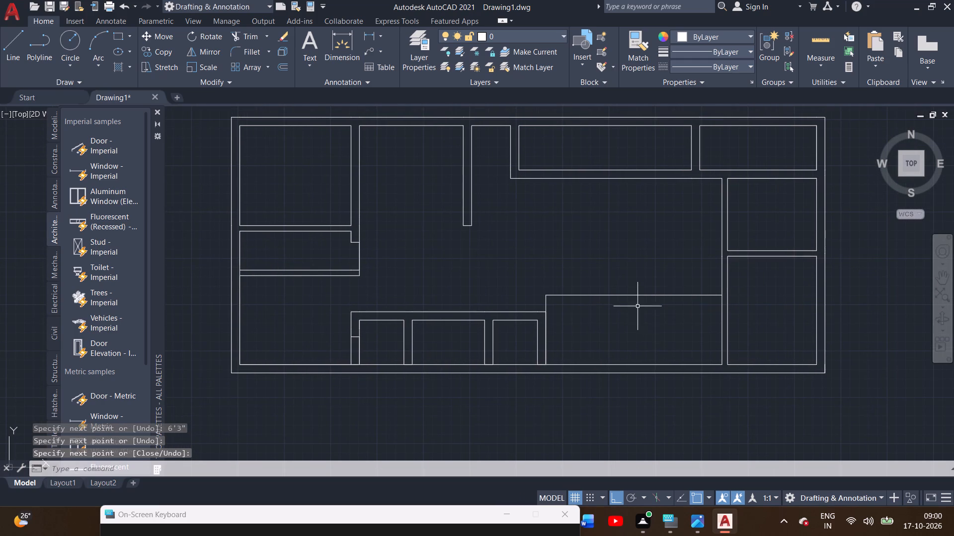
{"action": "scroll", "coordinate": [635, 305], "scroll_direction": "up", "scroll_amount": 1}
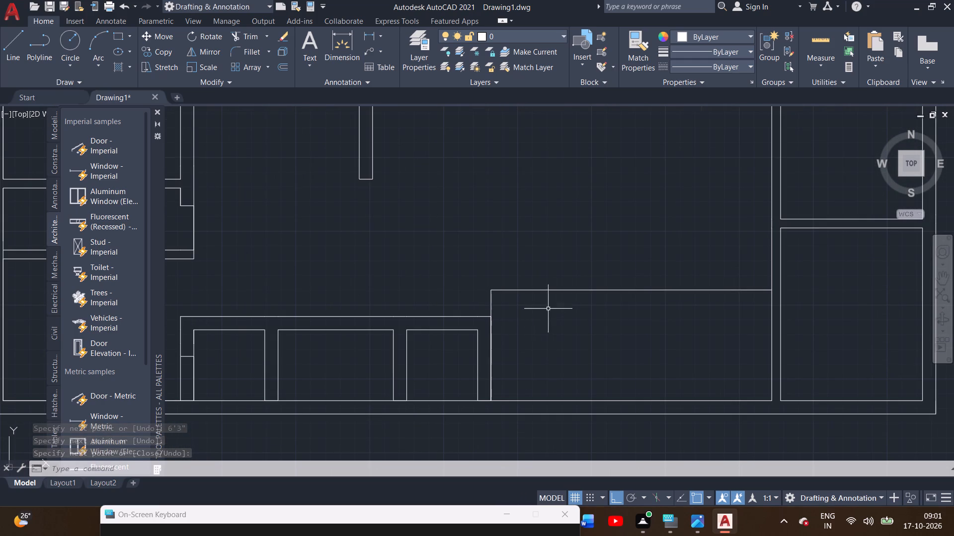
{"action": "left_click", "coordinate": [14, 46]}
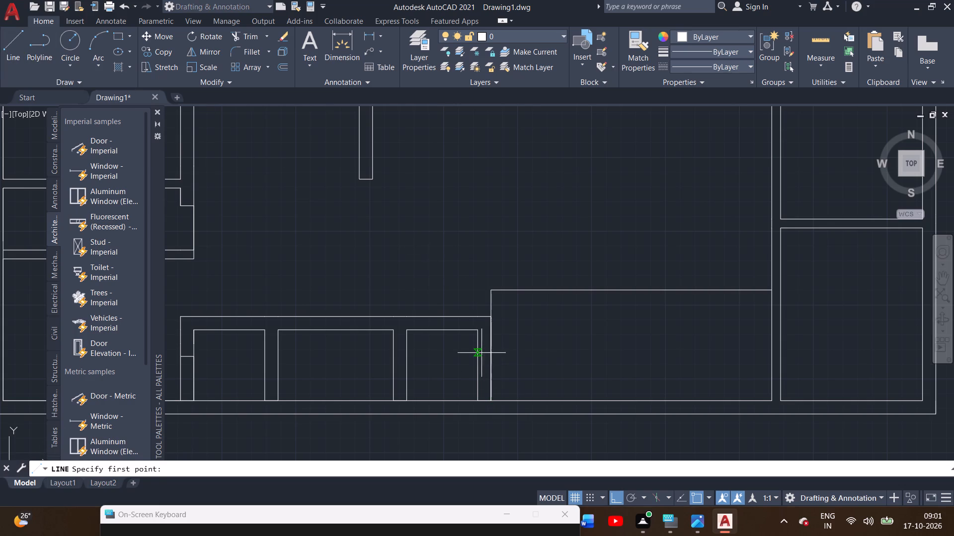
{"action": "double_click", "coordinate": [475, 330]}
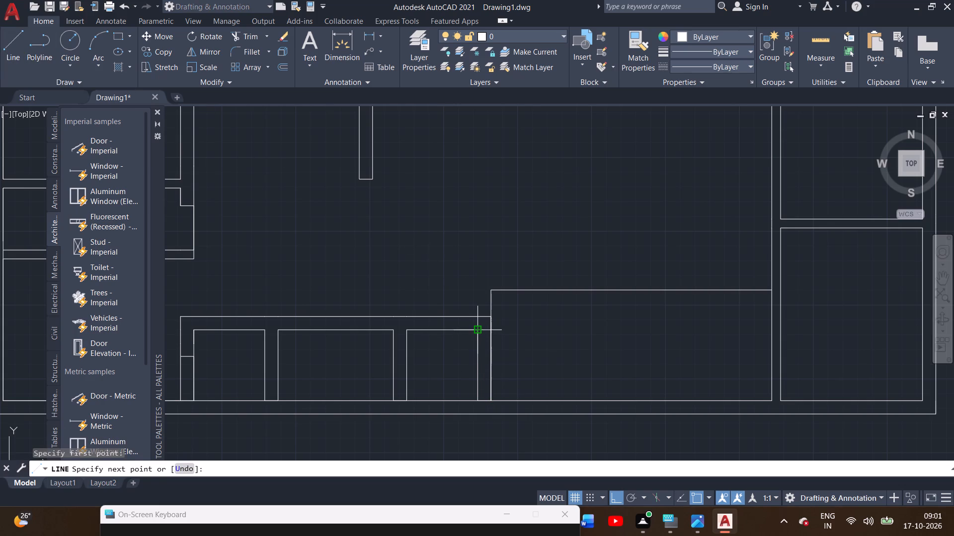
{"action": "middle_click_drag", "start_coordinate": [476, 242], "coordinate": [501, 337]}
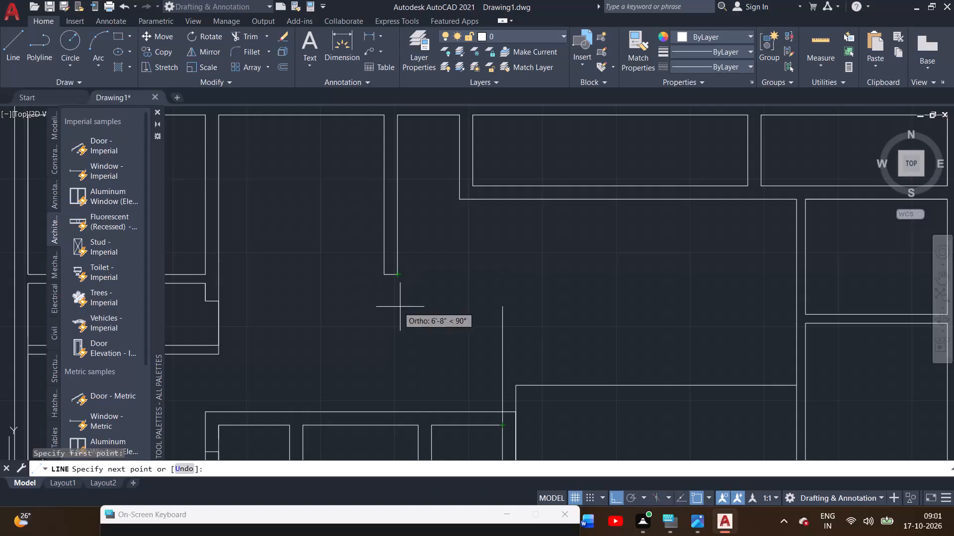
{"action": "double_click", "coordinate": [503, 274]}
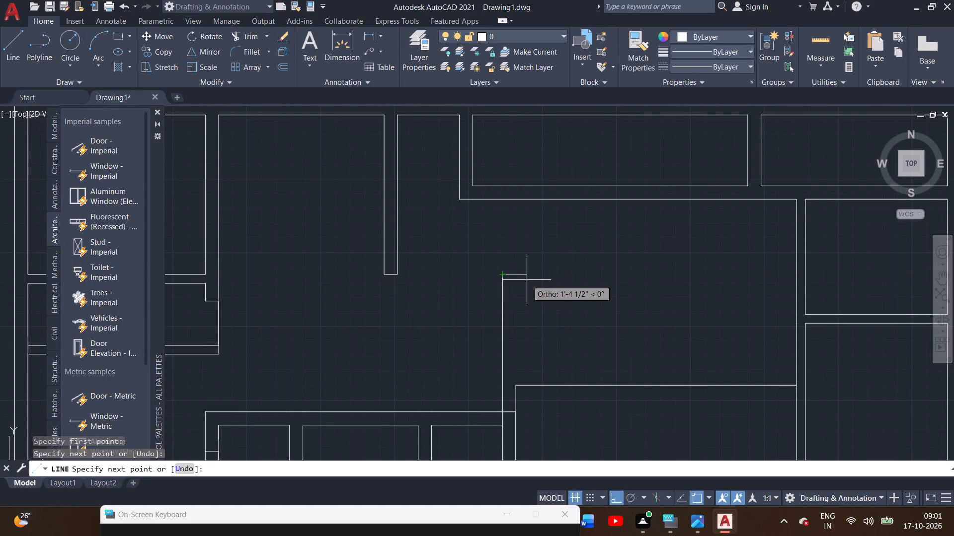
{"action": "key", "text": "9"}
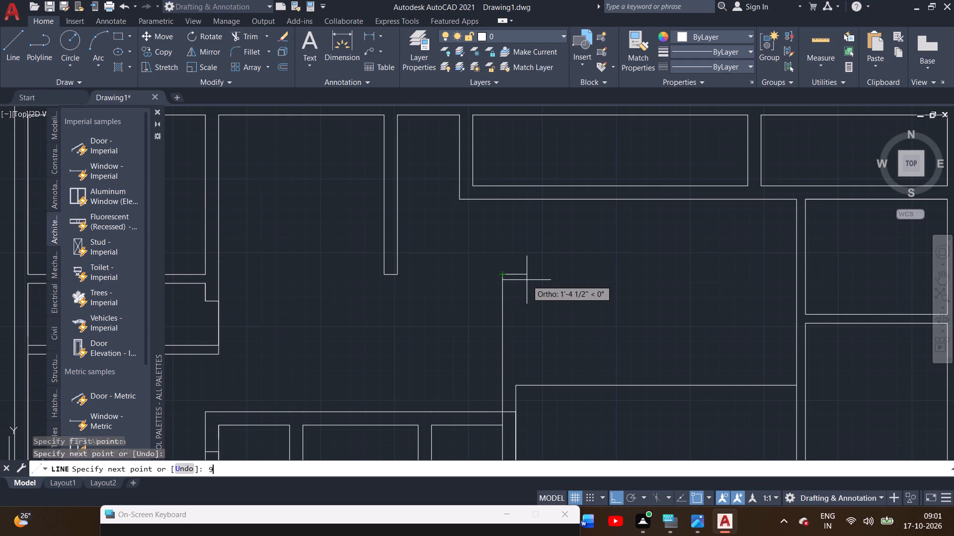
{"action": "key", "text": "shift+quotedbl"}
{"action": "key", "text": "Return"}
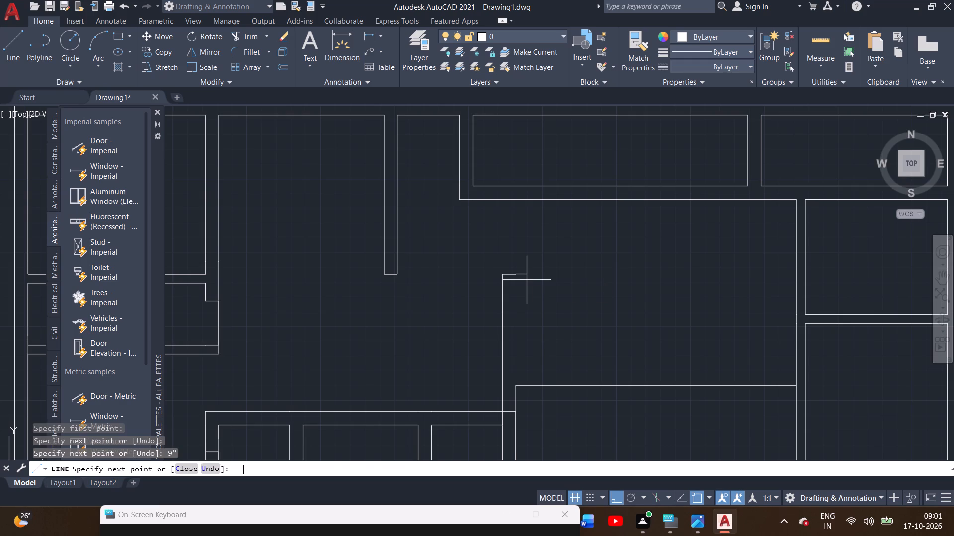
{"action": "left_click", "coordinate": [515, 387]}
{"action": "right_click", "coordinate": [517, 385]}
{"action": "right_click", "coordinate": [517, 385]}
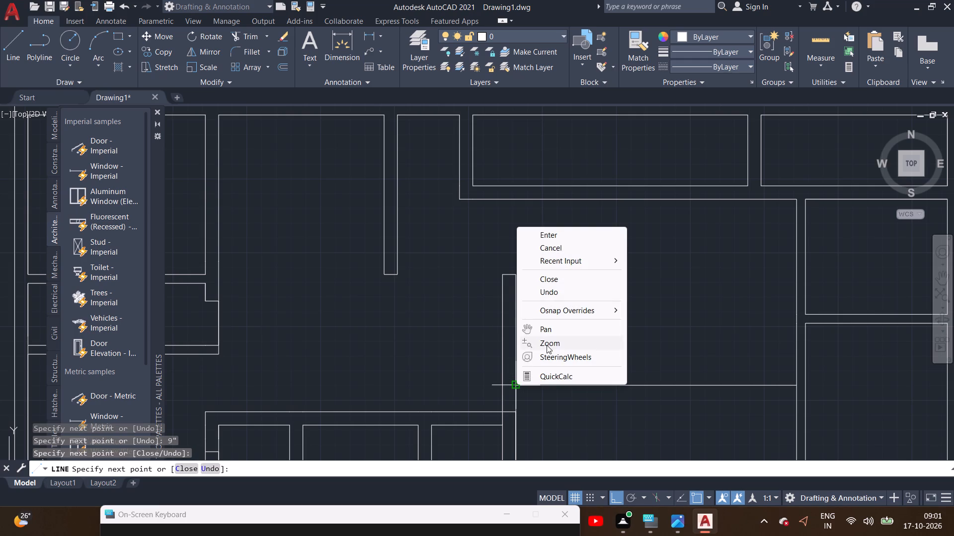
{"action": "double_click", "coordinate": [536, 237]}
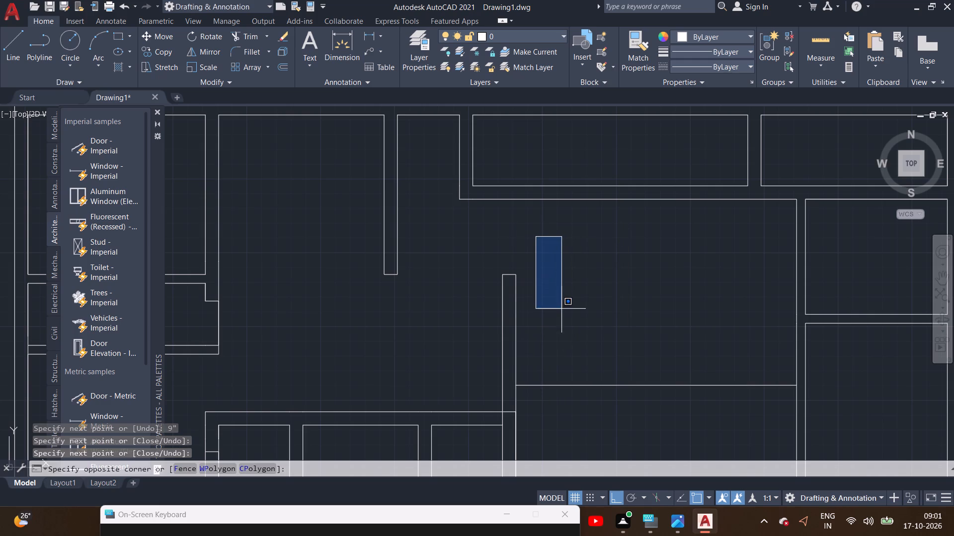
{"action": "left_click", "coordinate": [561, 297]}
Offset the horizontal line between the 9" wall and the right-hand rooms' wall 6" upward.
{"action": "middle_click_drag", "start_coordinate": [571, 337], "coordinate": [520, 298]}
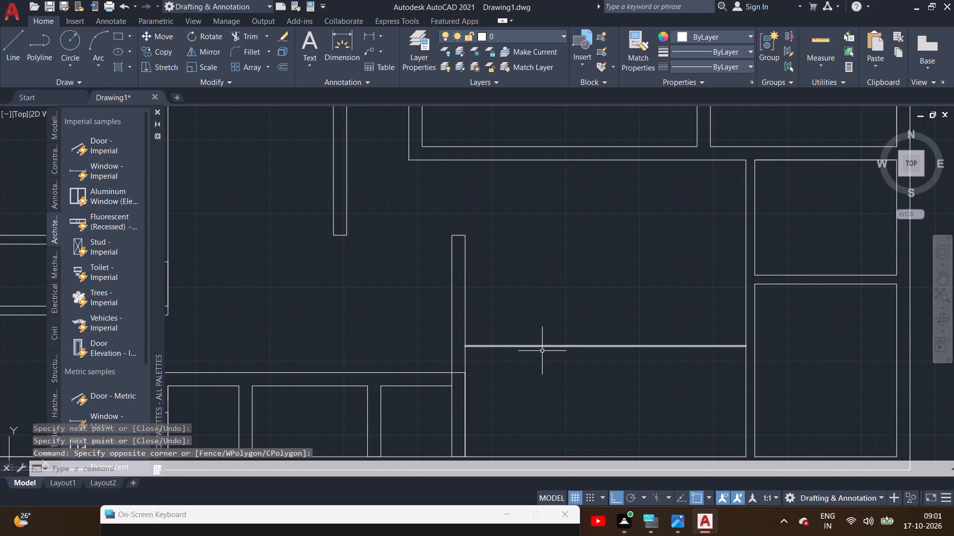
{"action": "left_click", "coordinate": [559, 347]}
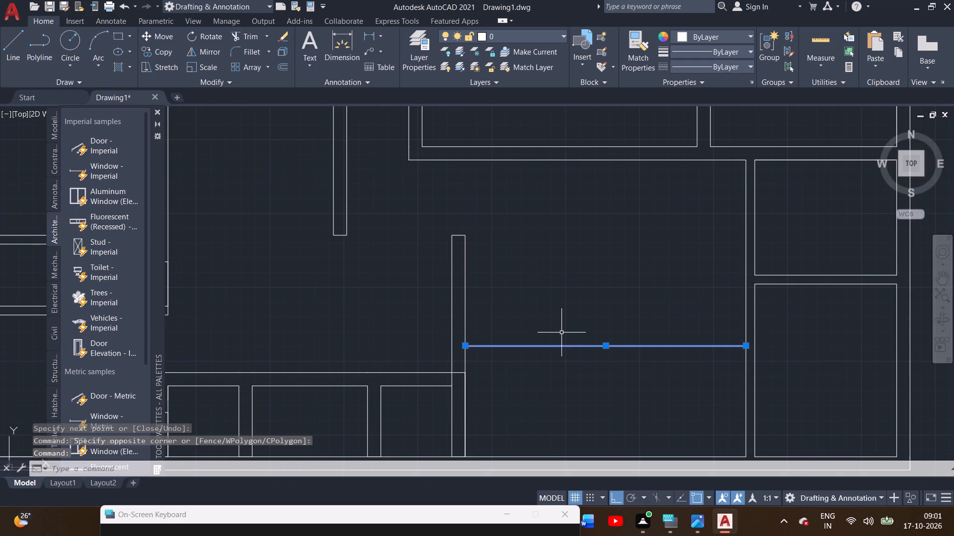
{"action": "type", "text": "OFF"}
{"action": "key", "text": "Return"}
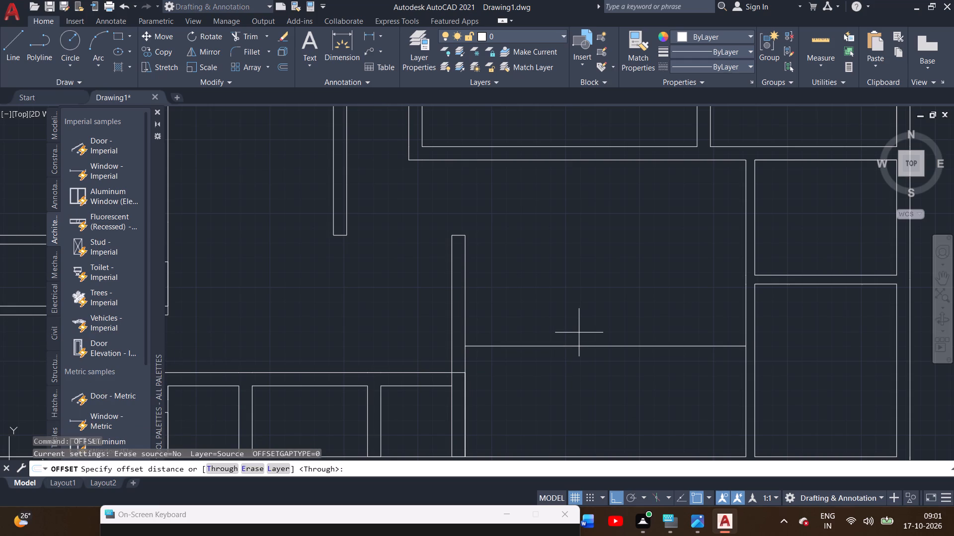
{"action": "key", "text": "6"}
{"action": "key", "text": "shift+quotedbl"}
{"action": "key", "text": "Return"}
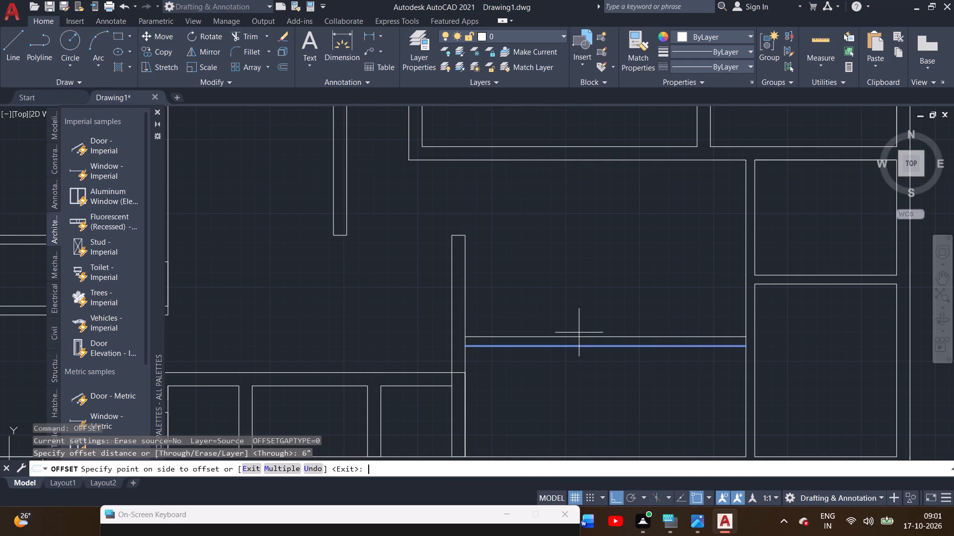
{"action": "left_click", "coordinate": [572, 303]}
{"action": "scroll", "coordinate": [565, 366], "scroll_direction": "down", "scroll_amount": 1}
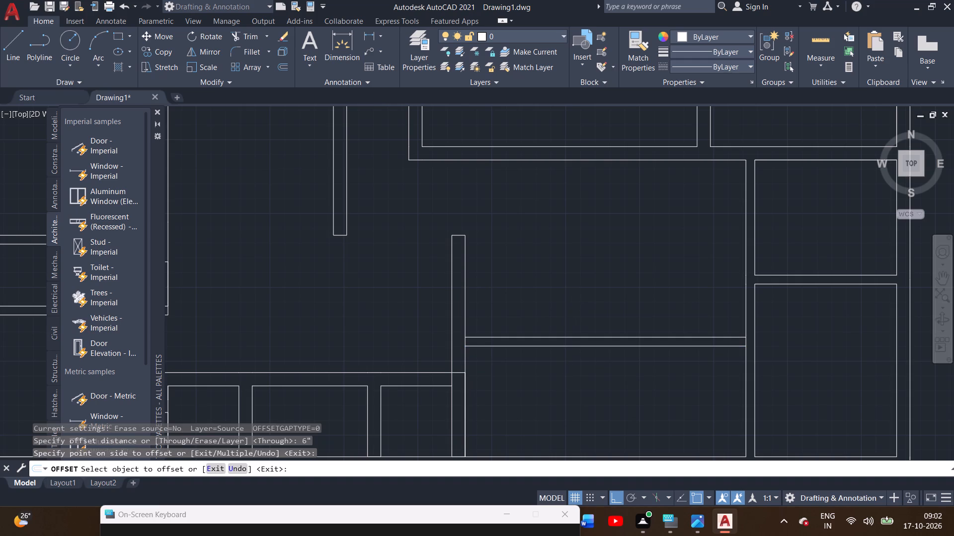
{"action": "middle_click_drag", "start_coordinate": [565, 366], "coordinate": [522, 338]}
{"action": "right_click", "coordinate": [507, 354]}
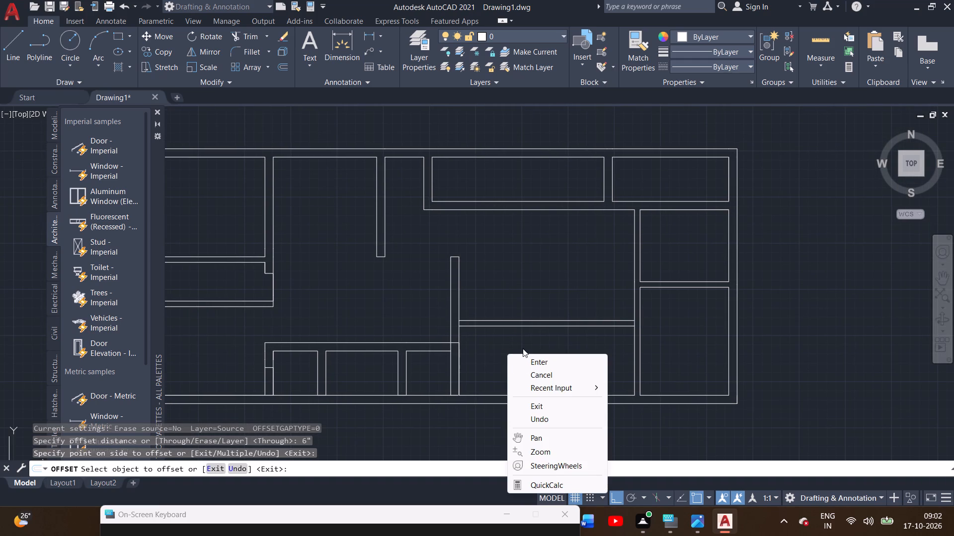
{"action": "left_click", "coordinate": [523, 348]}
Trim the line pieces crossing the 9" wall's junctions with the lower room block's top wall and the 6" horizontal wall.
{"action": "scroll", "coordinate": [457, 345], "scroll_direction": "up", "scroll_amount": 2}
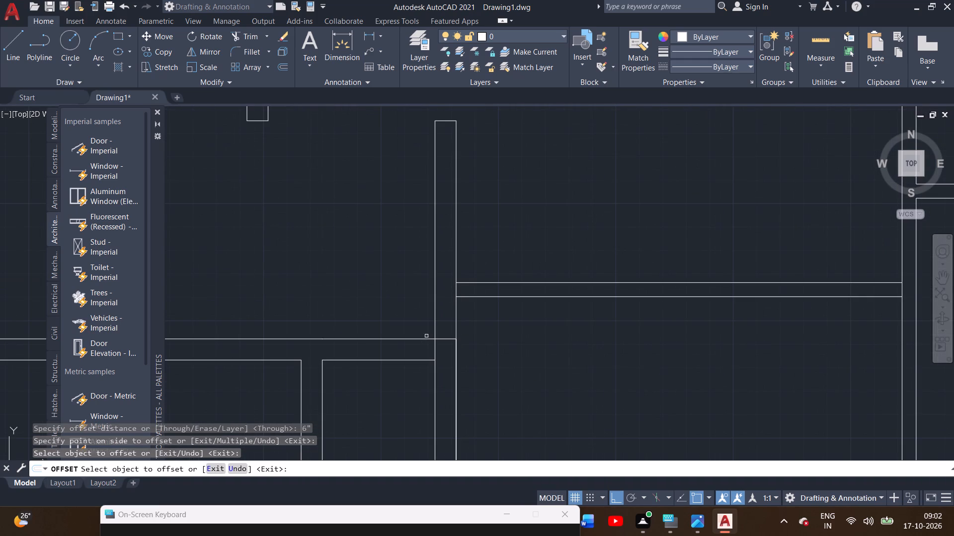
{"action": "left_click", "coordinate": [241, 34]}
{"action": "double_click", "coordinate": [448, 339]}
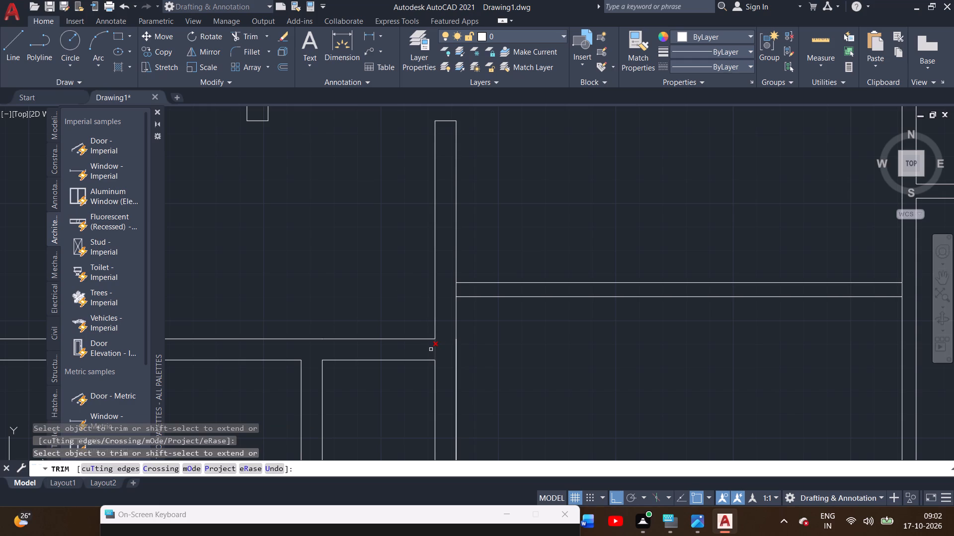
{"action": "left_click", "coordinate": [435, 353]}
{"action": "scroll", "coordinate": [510, 352], "scroll_direction": "down", "scroll_amount": 1}
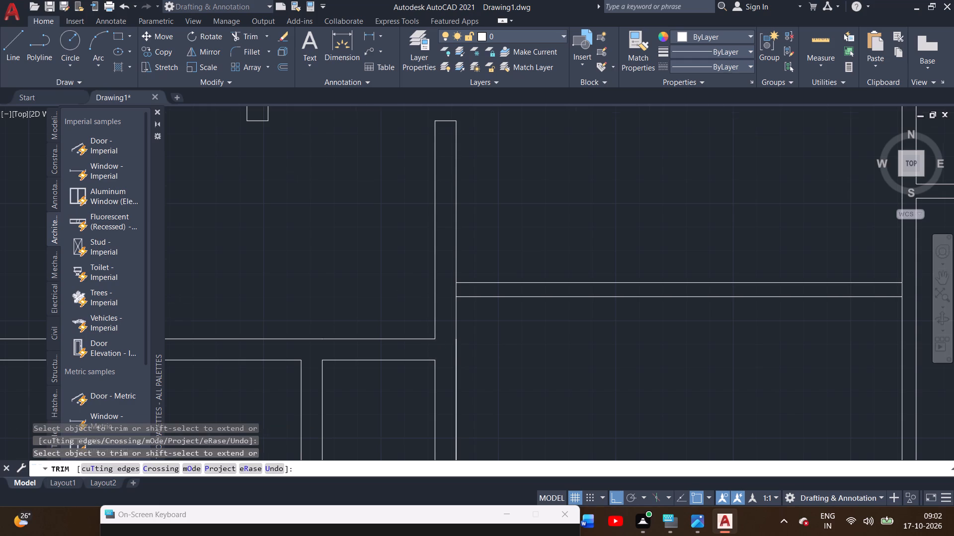
{"action": "scroll", "coordinate": [510, 352], "scroll_direction": "down", "scroll_amount": 1}
{"action": "middle_click_drag", "start_coordinate": [503, 352], "coordinate": [477, 321]}
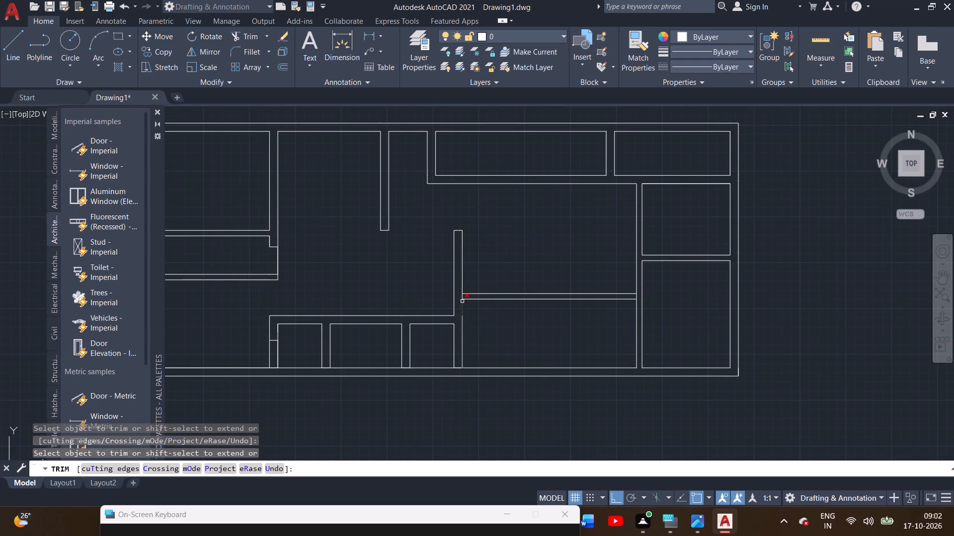
{"action": "scroll", "coordinate": [462, 301], "scroll_direction": "up", "scroll_amount": 3}
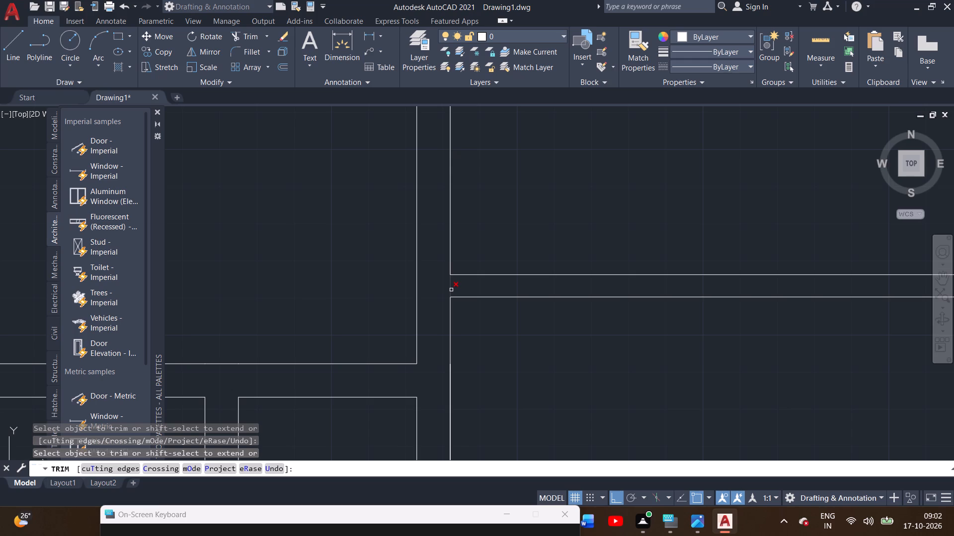
{"action": "left_click_drag", "start_coordinate": [449, 286], "coordinate": [452, 275]}
{"action": "scroll", "coordinate": [533, 336], "scroll_direction": "down", "scroll_amount": 2}
{"action": "right_click", "coordinate": [543, 355]}
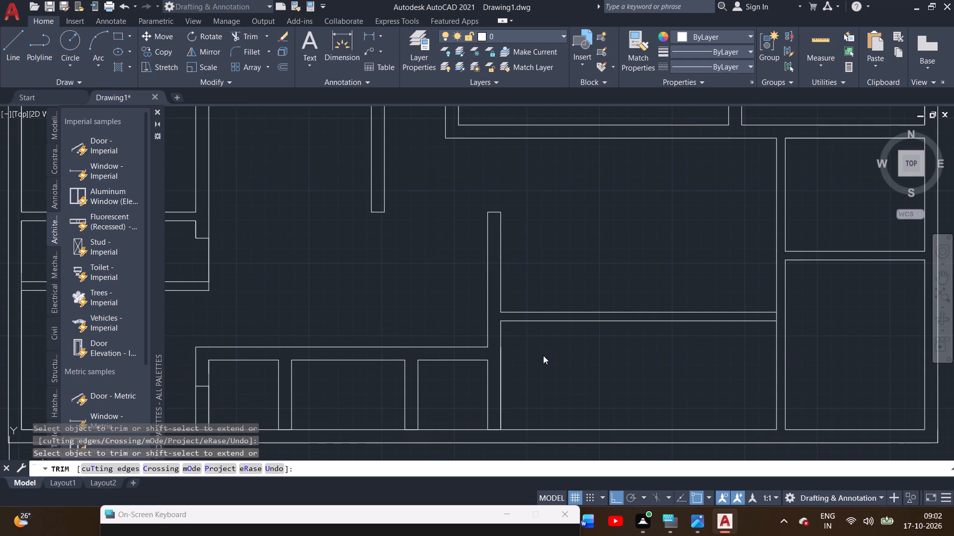
{"action": "right_click", "coordinate": [543, 355]}
{"action": "left_click", "coordinate": [562, 189]}
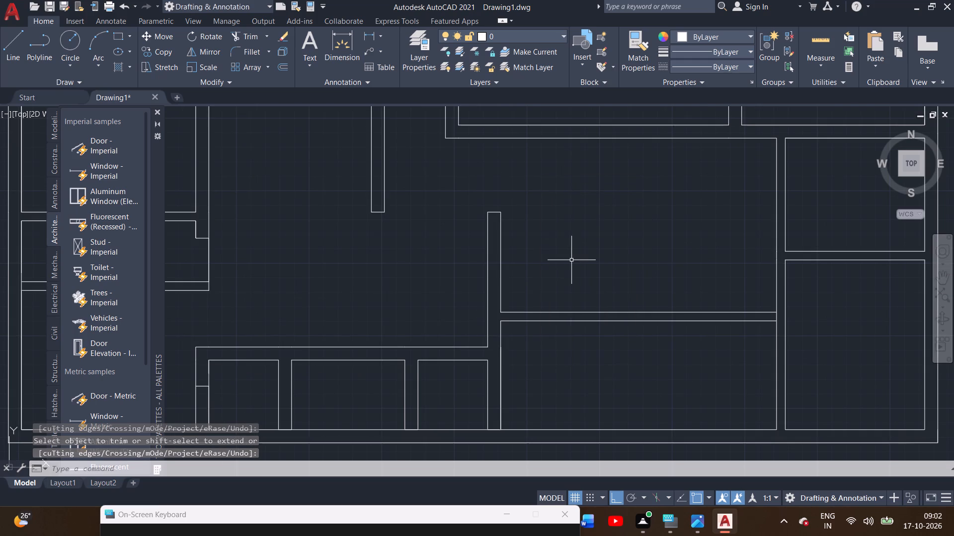
Examine the overall floor plan, checking the lower room block and the surrounding walls.
{"action": "middle_click_drag", "start_coordinate": [570, 259], "coordinate": [543, 233]}
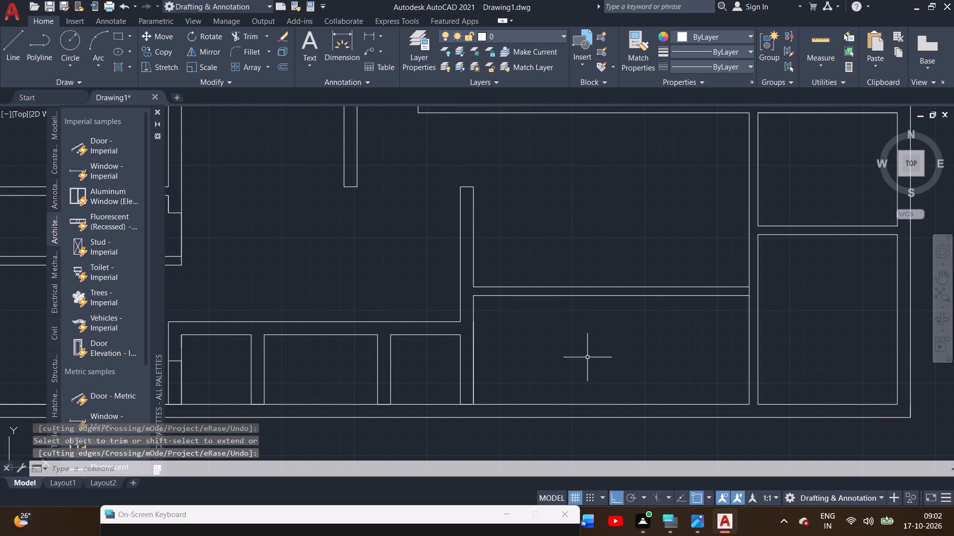
{"action": "middle_click_drag", "start_coordinate": [588, 359], "coordinate": [648, 377]}
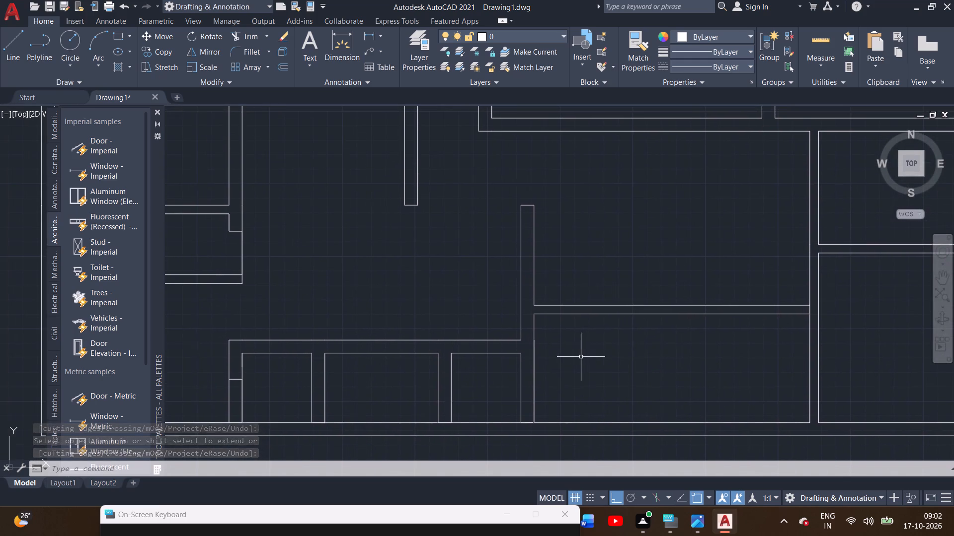
{"action": "scroll", "coordinate": [581, 357], "scroll_direction": "down", "scroll_amount": 2}
{"action": "middle_click_drag", "start_coordinate": [586, 361], "coordinate": [568, 340]}
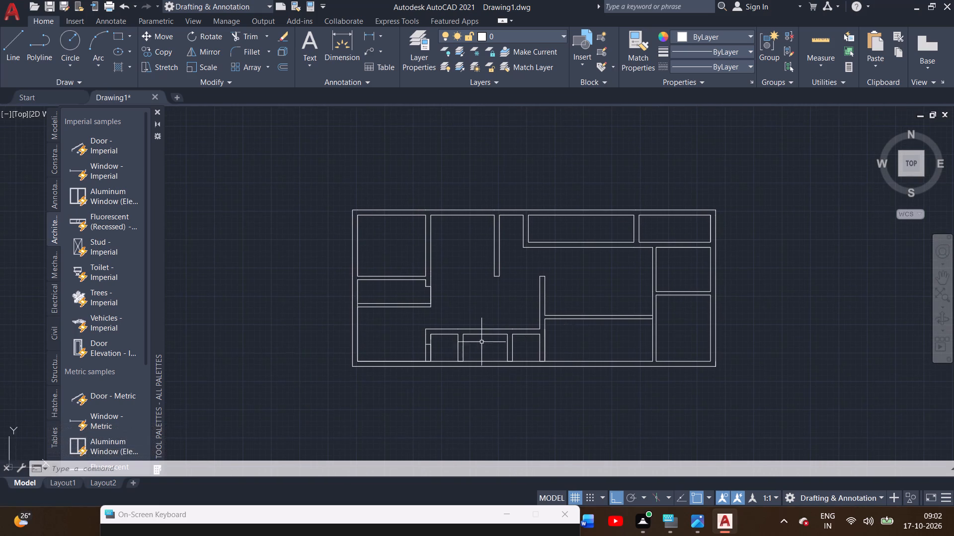
{"action": "scroll", "coordinate": [461, 345], "scroll_direction": "up", "scroll_amount": 4}
{"action": "scroll", "coordinate": [457, 346], "scroll_direction": "down", "scroll_amount": 2}
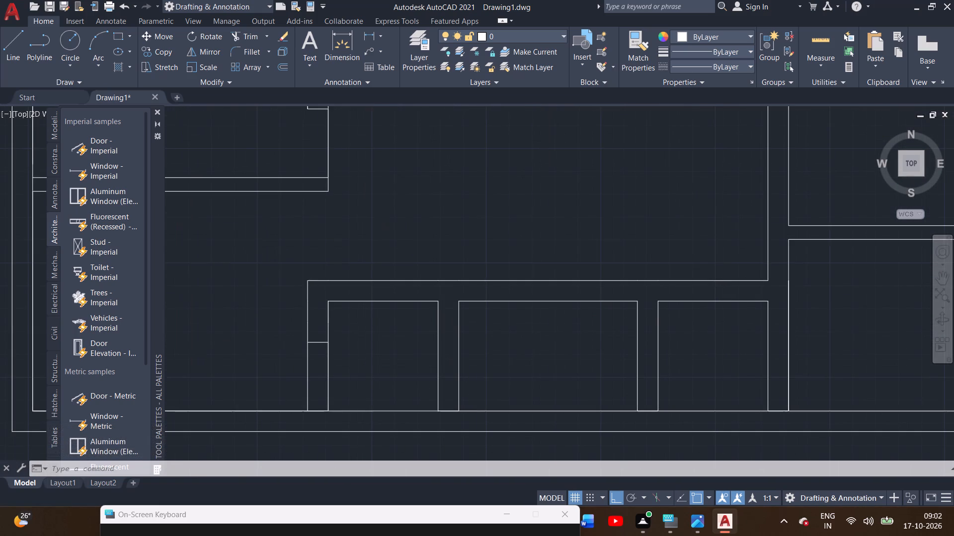
{"action": "scroll", "coordinate": [315, 297], "scroll_direction": "down", "scroll_amount": 1}
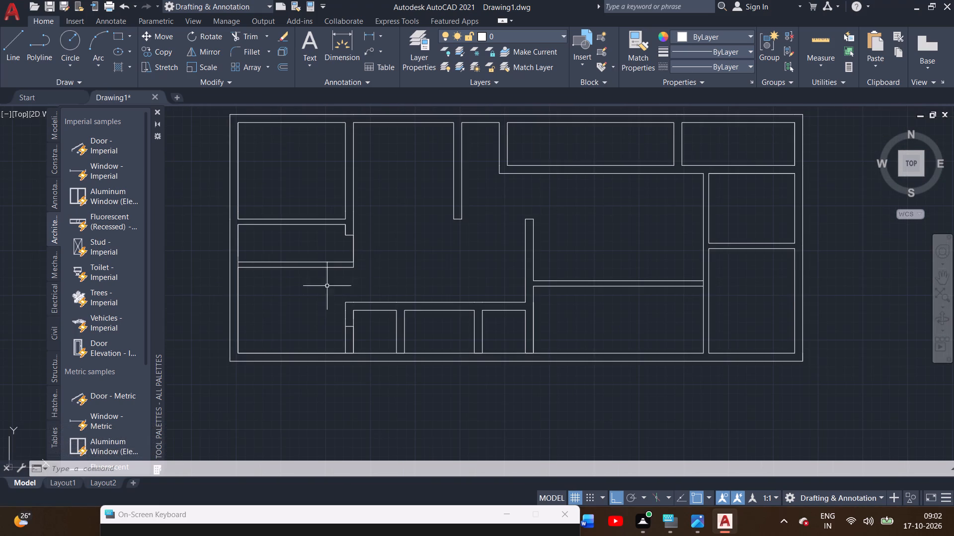
{"action": "middle_click_drag", "start_coordinate": [381, 264], "coordinate": [366, 296]}
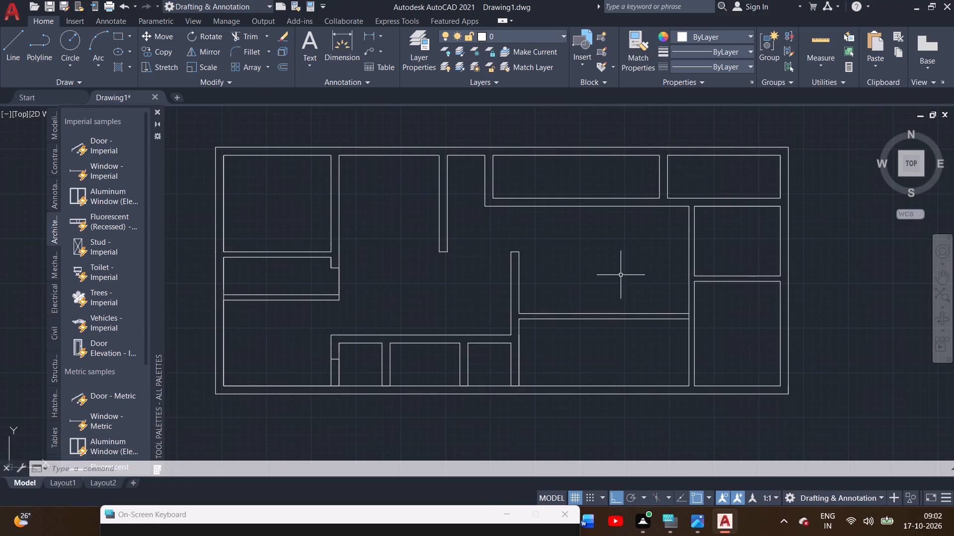
{"action": "middle_click_drag", "start_coordinate": [588, 257], "coordinate": [533, 246]}
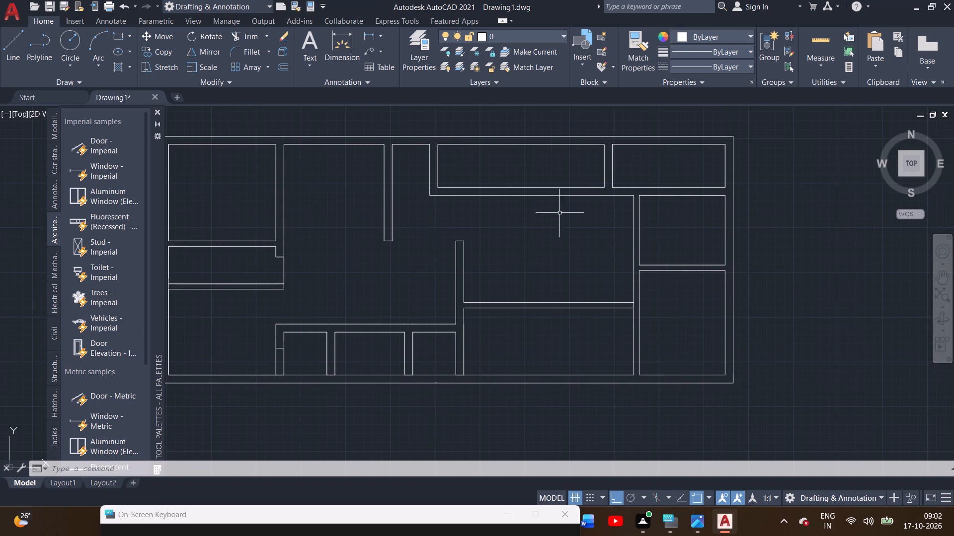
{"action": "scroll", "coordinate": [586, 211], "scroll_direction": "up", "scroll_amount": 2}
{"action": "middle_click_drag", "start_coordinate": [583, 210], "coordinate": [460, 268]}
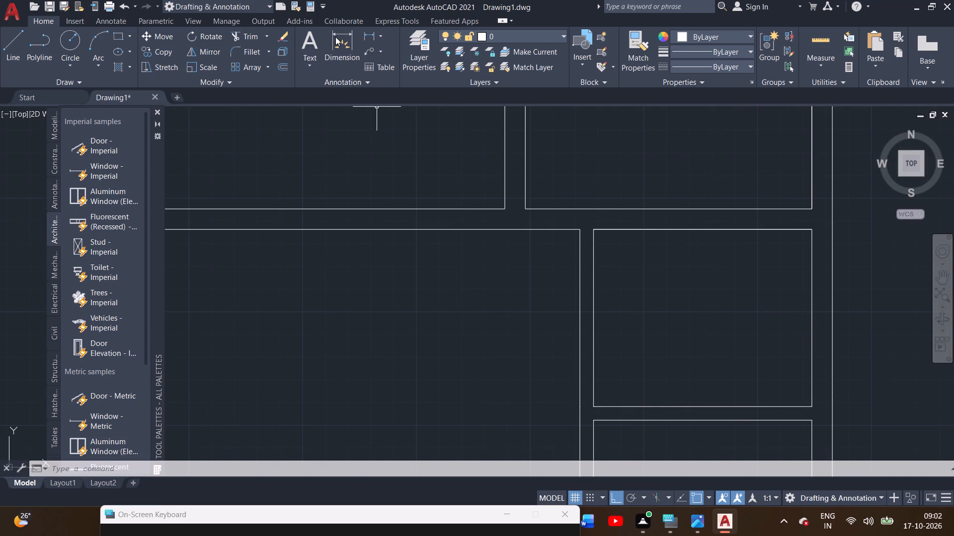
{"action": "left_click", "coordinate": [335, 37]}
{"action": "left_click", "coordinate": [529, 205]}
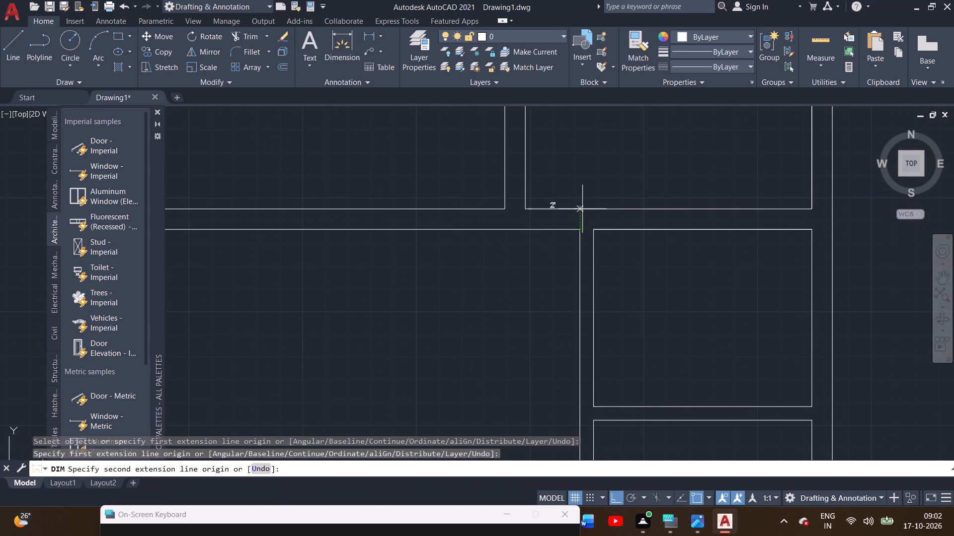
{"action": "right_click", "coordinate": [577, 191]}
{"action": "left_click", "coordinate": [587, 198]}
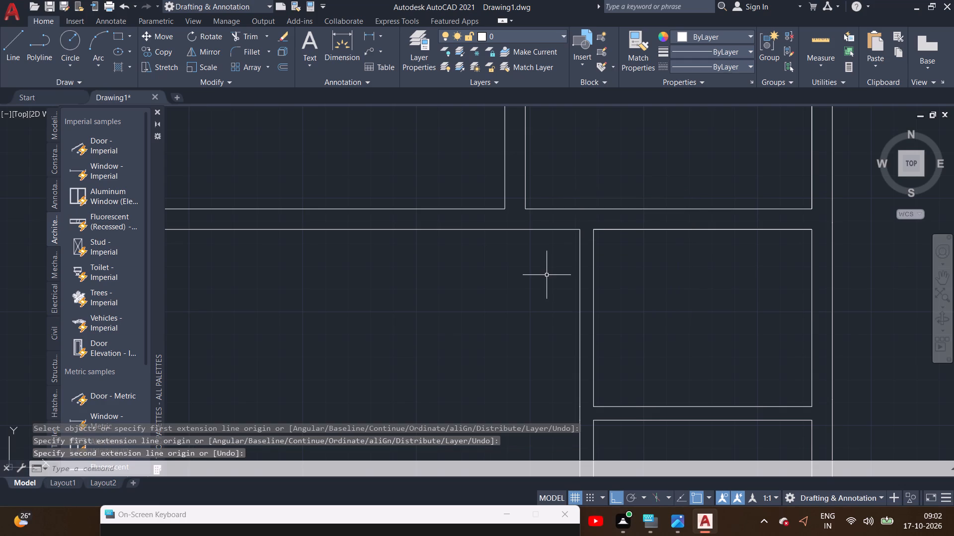
Measure the inner width of the middle room along the plan's right side with the Dimension tool, without placing a dimension.
{"action": "middle_click_drag", "start_coordinate": [527, 290], "coordinate": [360, 310]}
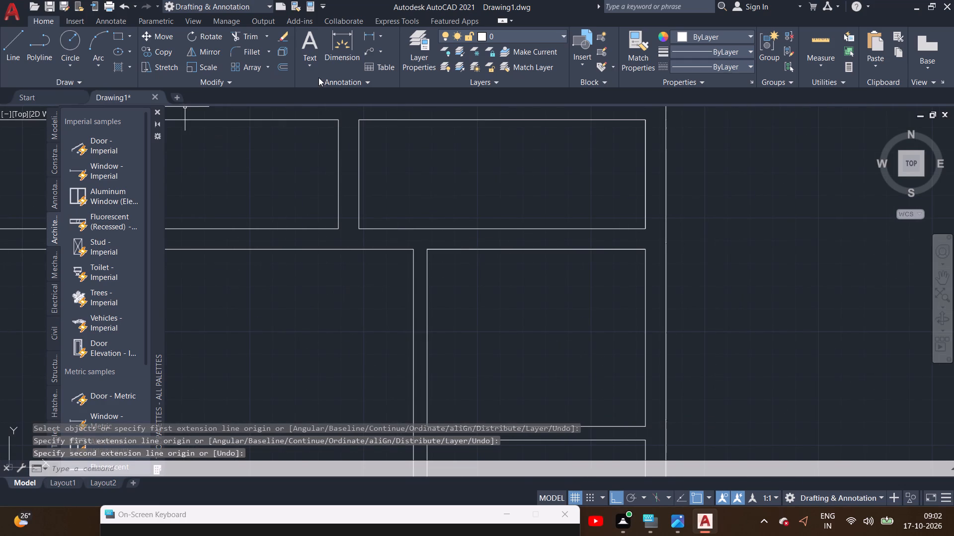
{"action": "left_click", "coordinate": [331, 50]}
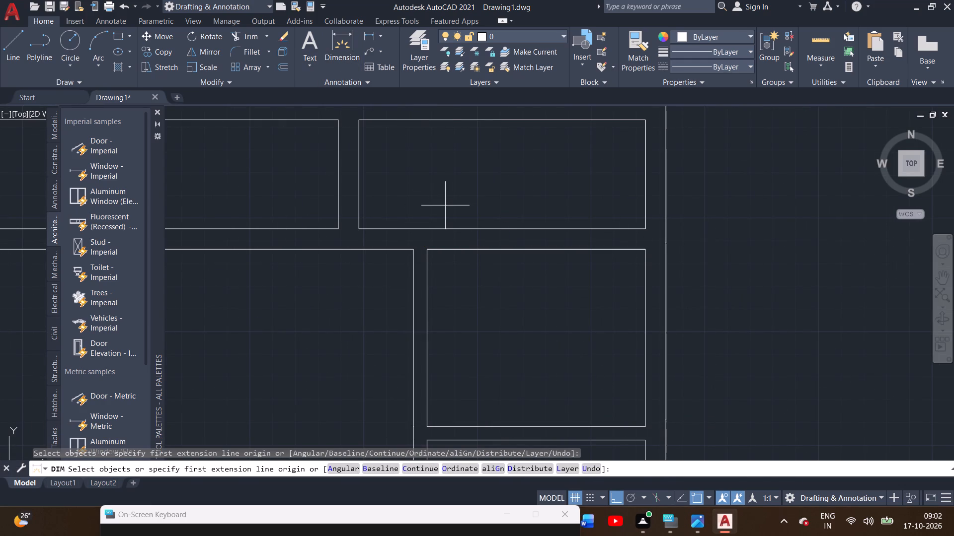
{"action": "left_click", "coordinate": [426, 252]}
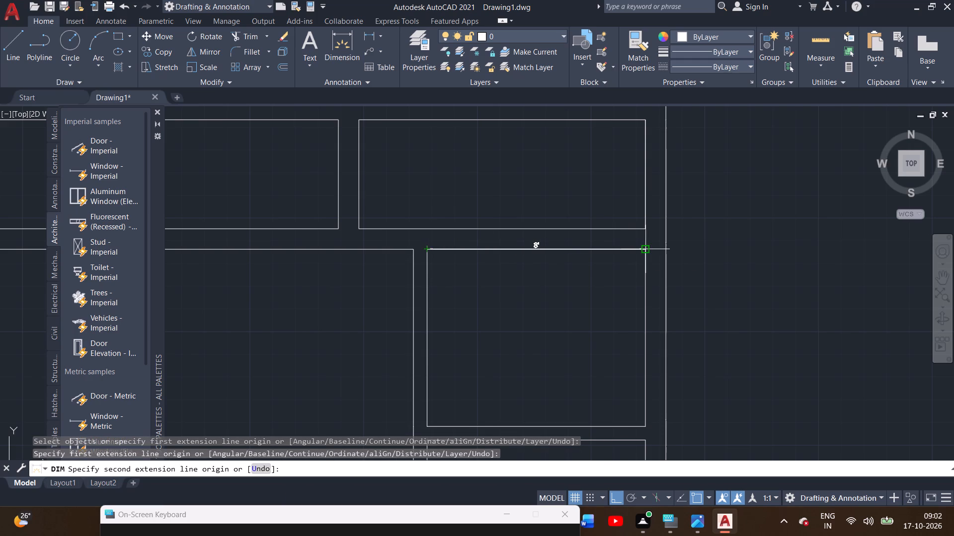
{"action": "right_click", "coordinate": [602, 275]}
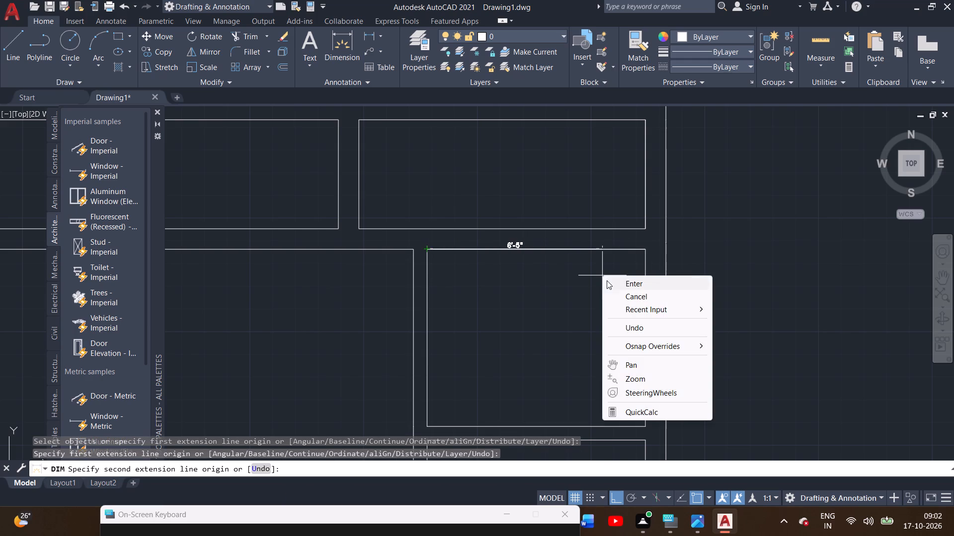
{"action": "left_click", "coordinate": [614, 285]}
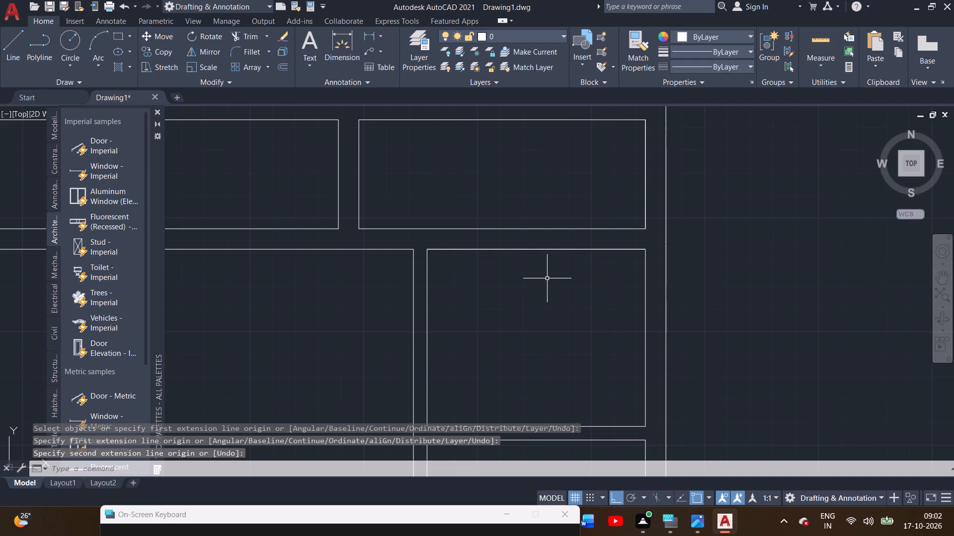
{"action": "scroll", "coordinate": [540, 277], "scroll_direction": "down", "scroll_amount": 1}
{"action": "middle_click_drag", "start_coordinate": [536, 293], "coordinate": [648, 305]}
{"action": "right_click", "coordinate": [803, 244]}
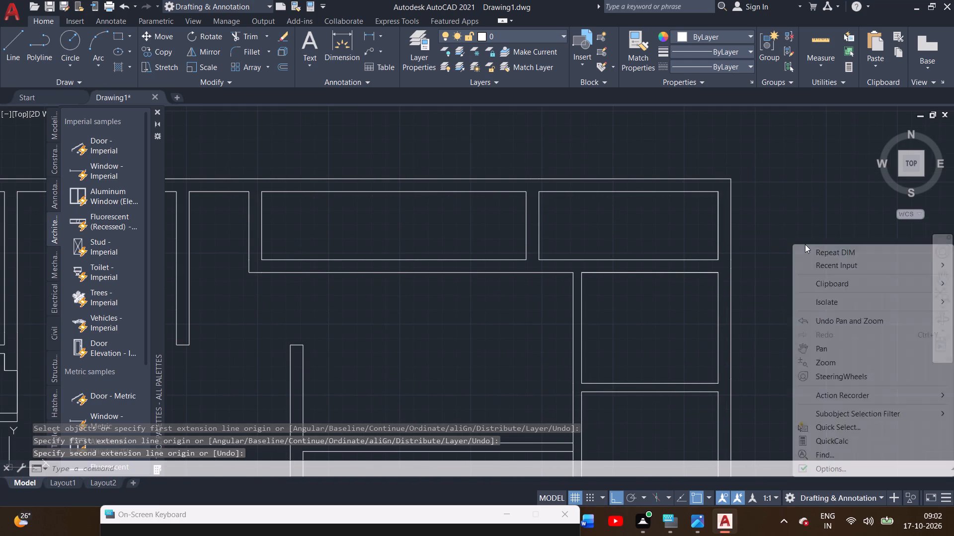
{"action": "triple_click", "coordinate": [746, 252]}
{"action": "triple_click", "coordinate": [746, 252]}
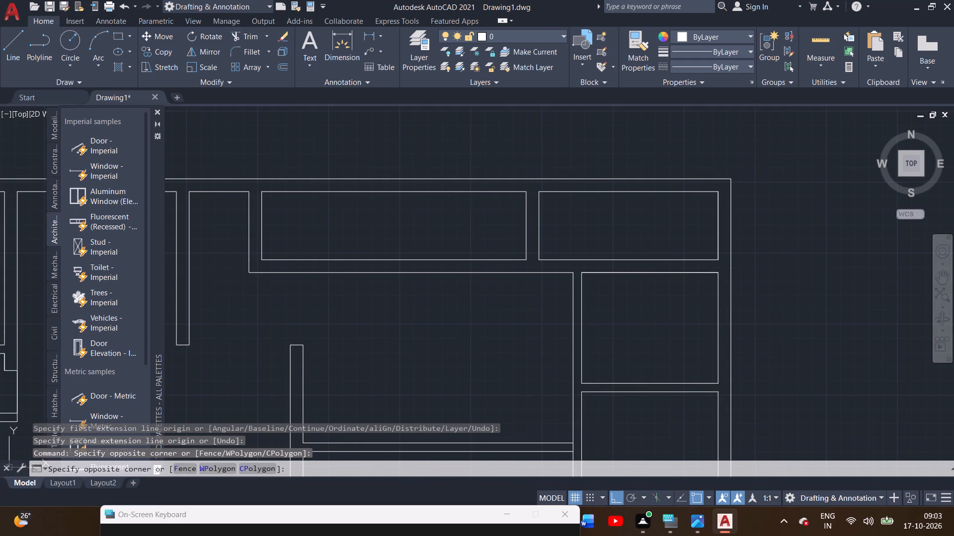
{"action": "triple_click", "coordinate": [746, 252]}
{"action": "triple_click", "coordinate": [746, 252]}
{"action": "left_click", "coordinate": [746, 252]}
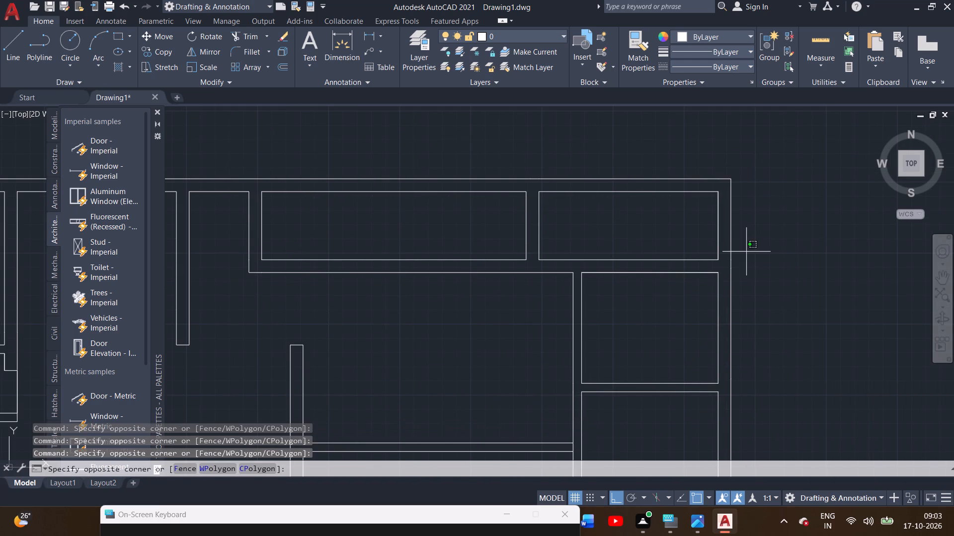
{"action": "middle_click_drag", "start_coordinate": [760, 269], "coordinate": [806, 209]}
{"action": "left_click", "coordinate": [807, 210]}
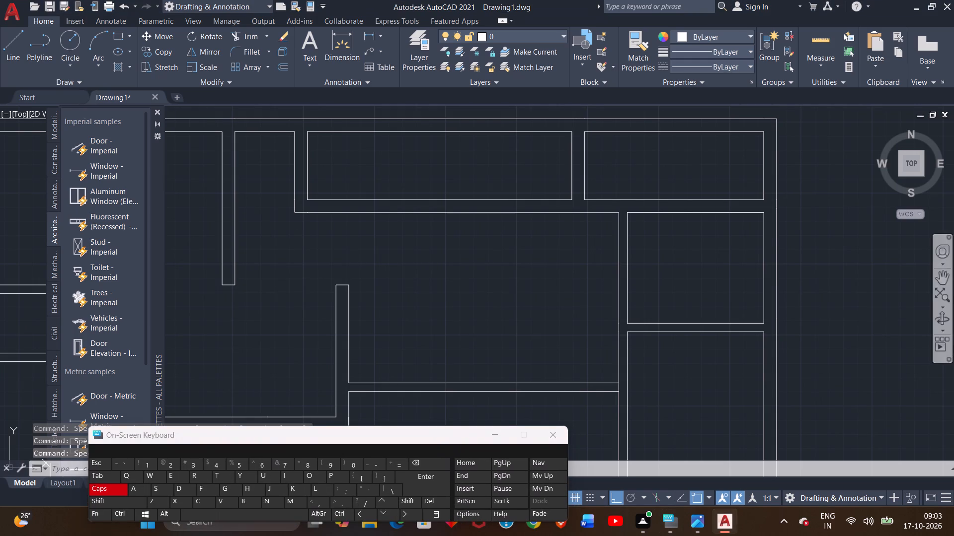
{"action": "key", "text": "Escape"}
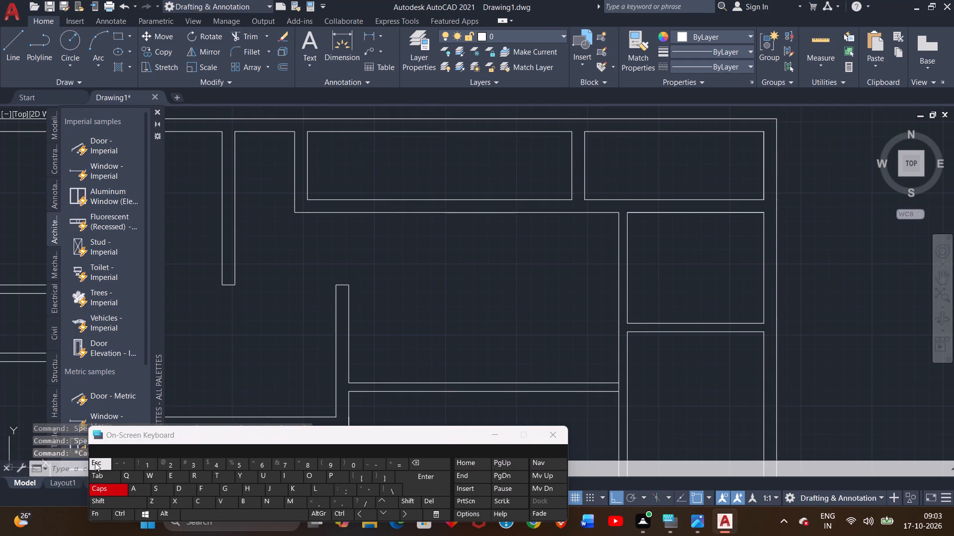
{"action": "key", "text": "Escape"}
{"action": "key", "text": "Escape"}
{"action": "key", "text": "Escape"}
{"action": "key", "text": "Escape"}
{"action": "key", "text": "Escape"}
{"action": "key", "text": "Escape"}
Examine the overall floor plan, checking the layout of the rooms and walls around the central space.
{"action": "middle_click_drag", "start_coordinate": [254, 334], "coordinate": [318, 356]}
{"action": "scroll", "coordinate": [318, 356], "scroll_direction": "down", "scroll_amount": 2}
{"action": "middle_click_drag", "start_coordinate": [318, 356], "coordinate": [362, 317]}
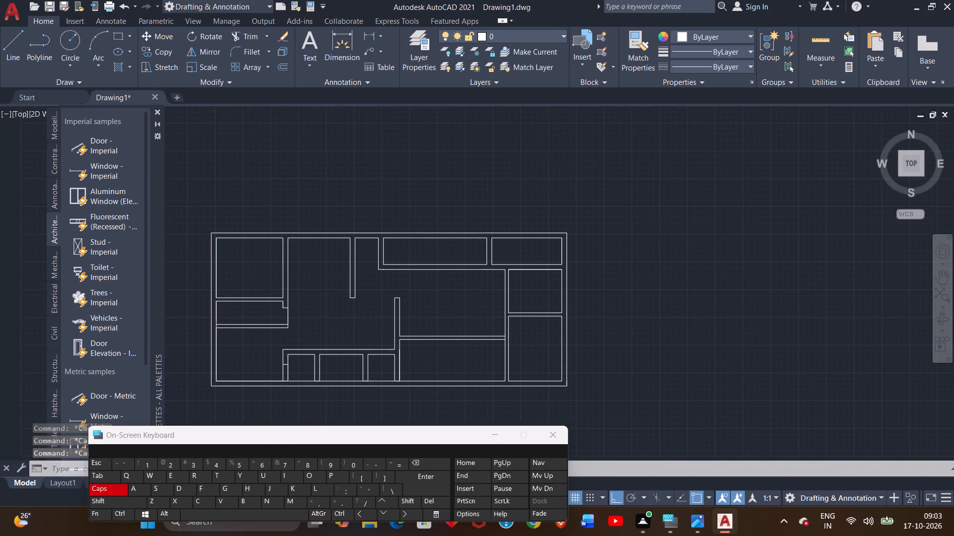
{"action": "scroll", "coordinate": [377, 277], "scroll_direction": "up", "scroll_amount": 1}
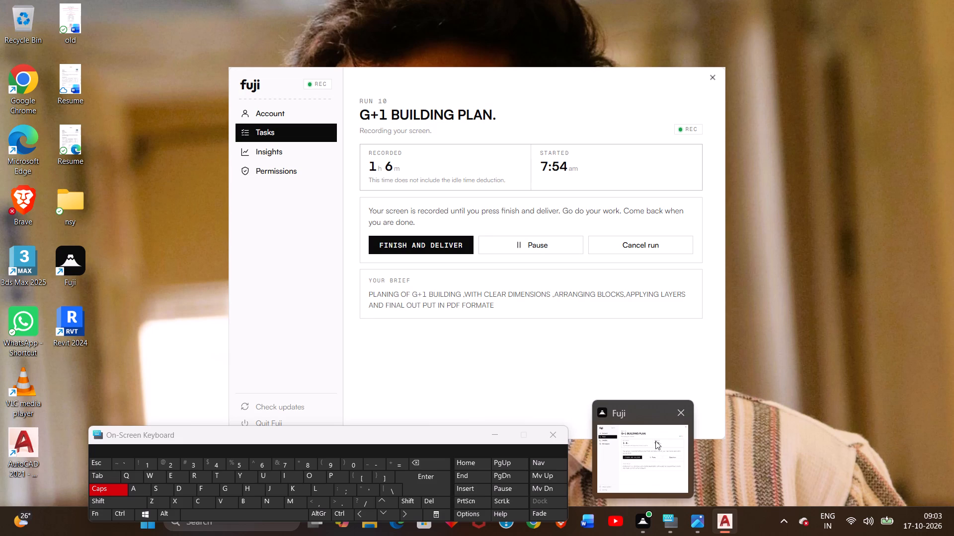
{"action": "middle_click_drag", "start_coordinate": [618, 306], "coordinate": [626, 292]}
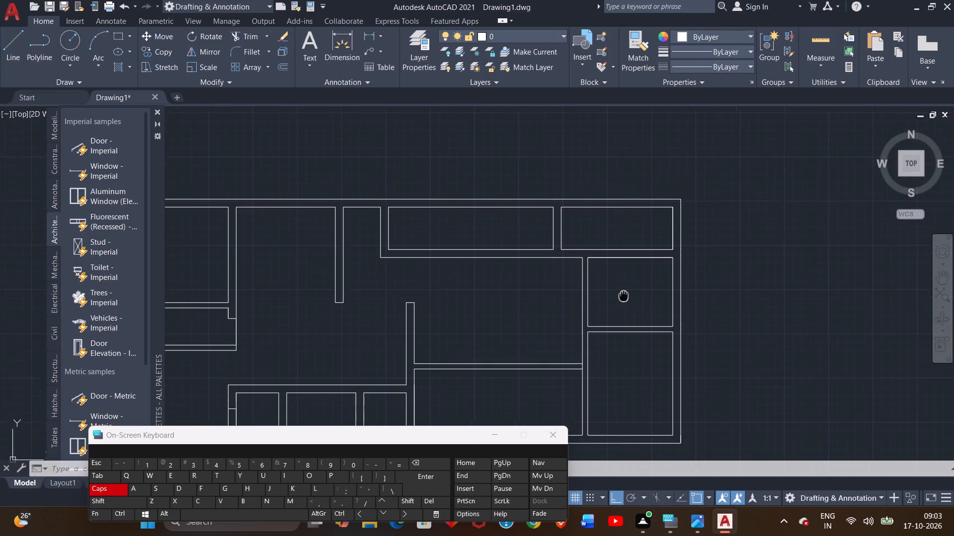
{"action": "middle_click_drag", "start_coordinate": [626, 292], "coordinate": [670, 236]}
{"action": "middle_click_drag", "start_coordinate": [552, 239], "coordinate": [586, 253]}
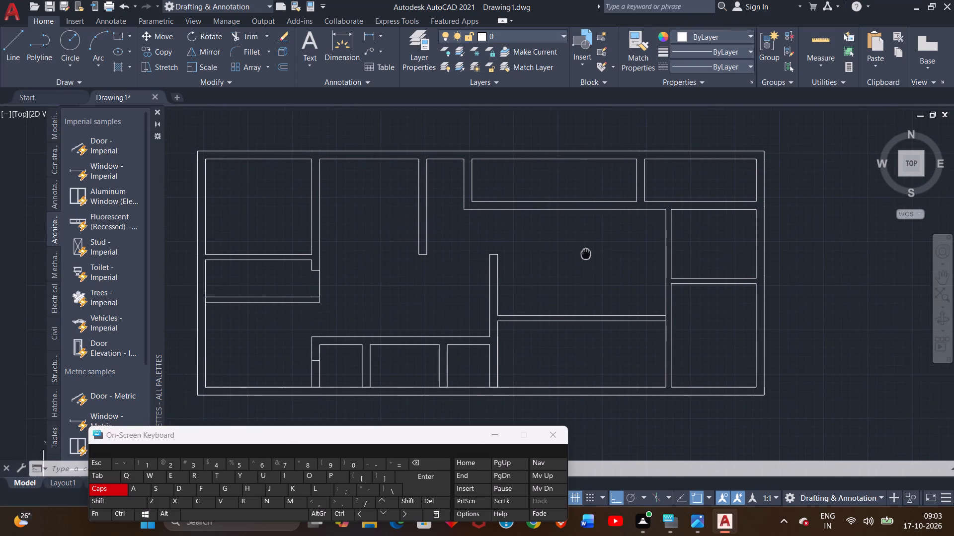
{"action": "middle_click_drag", "start_coordinate": [586, 253], "coordinate": [586, 253]}
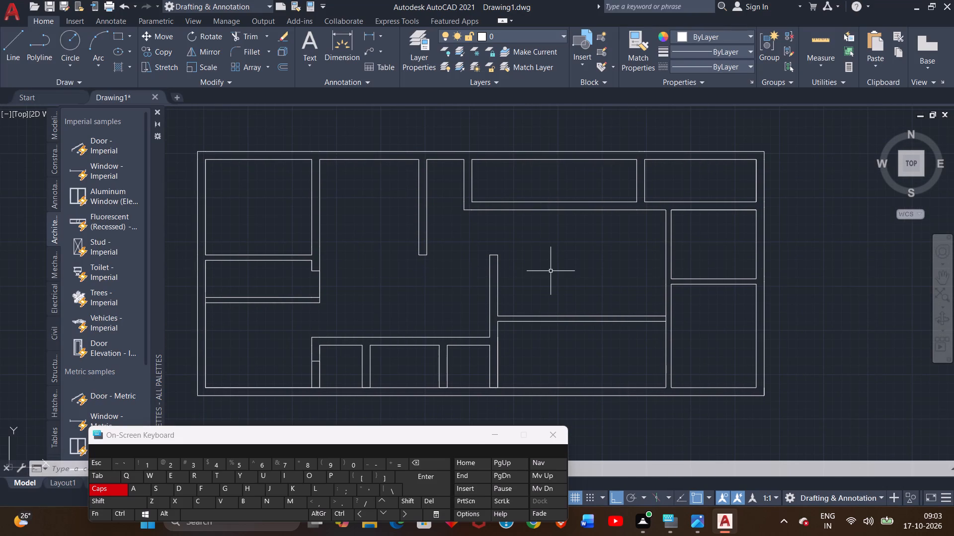
{"action": "scroll", "coordinate": [550, 271], "scroll_direction": "up", "scroll_amount": 1}
{"action": "scroll", "coordinate": [550, 271], "scroll_direction": "down", "scroll_amount": 1}
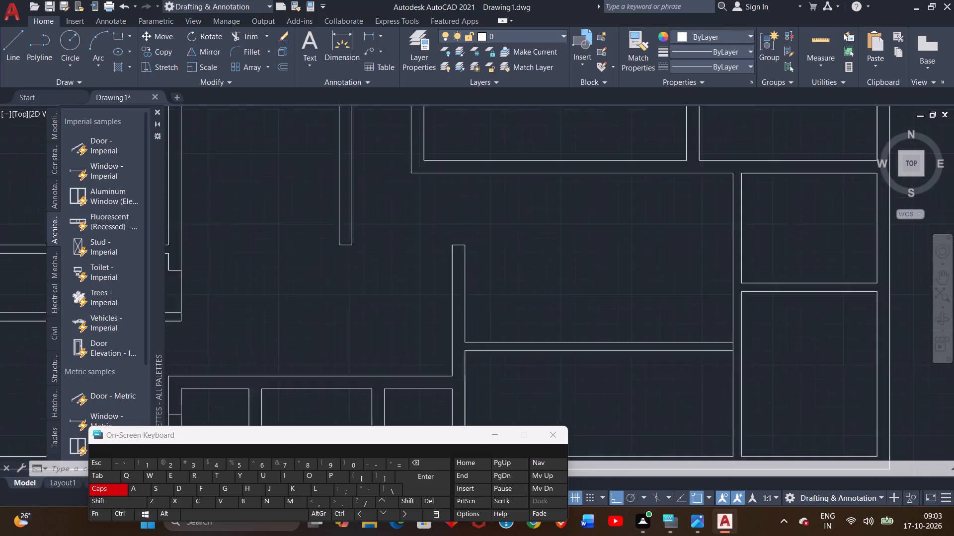
{"action": "middle_click_drag", "start_coordinate": [555, 299], "coordinate": [594, 277]}
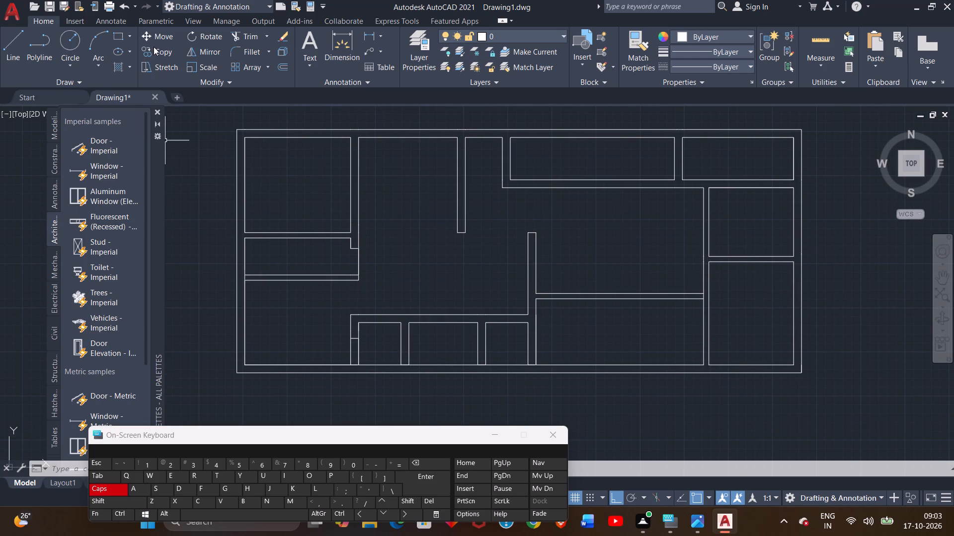
Dimension the inner width of the lower room between the 9" wall and the right-hand rooms' wall, placing the dimension just above its bottom wall.
{"action": "left_click", "coordinate": [334, 45]}
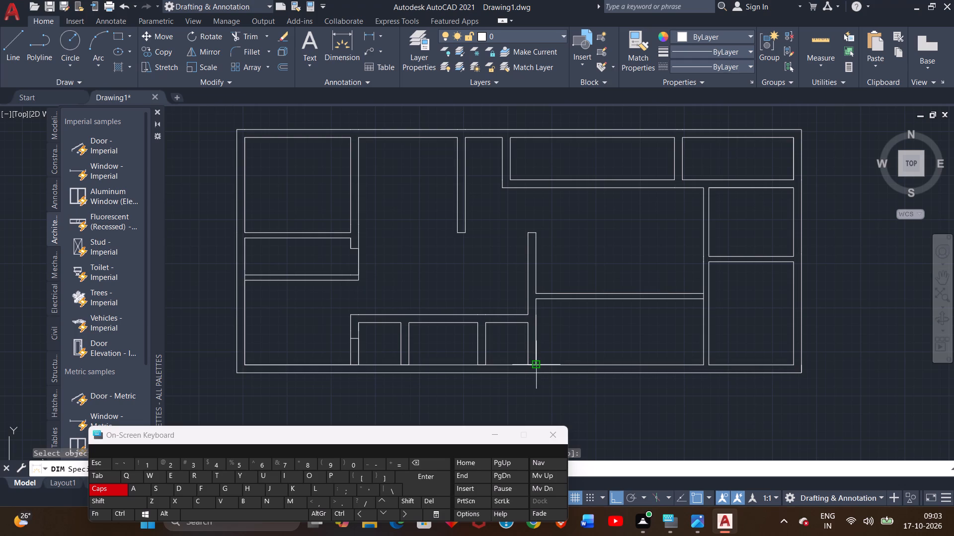
{"action": "left_click", "coordinate": [537, 364]}
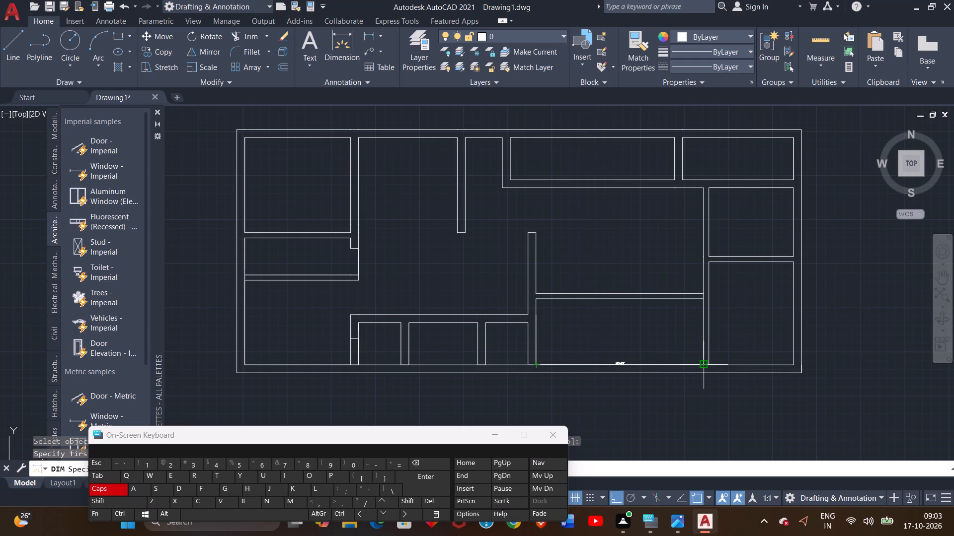
{"action": "left_click", "coordinate": [703, 367]}
{"action": "left_click", "coordinate": [697, 347]}
{"action": "scroll", "coordinate": [630, 349], "scroll_direction": "up", "scroll_amount": 2}
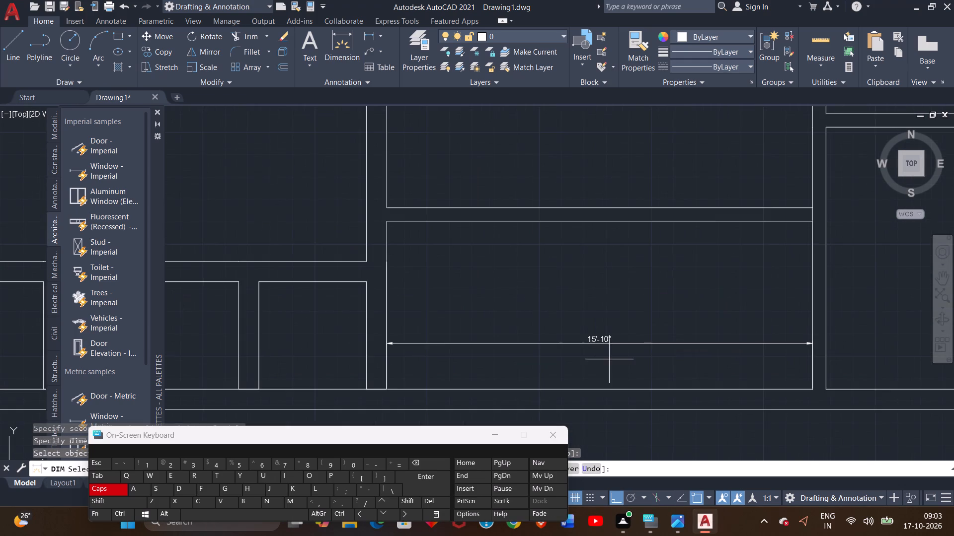
{"action": "scroll", "coordinate": [605, 360], "scroll_direction": "up", "scroll_amount": 1}
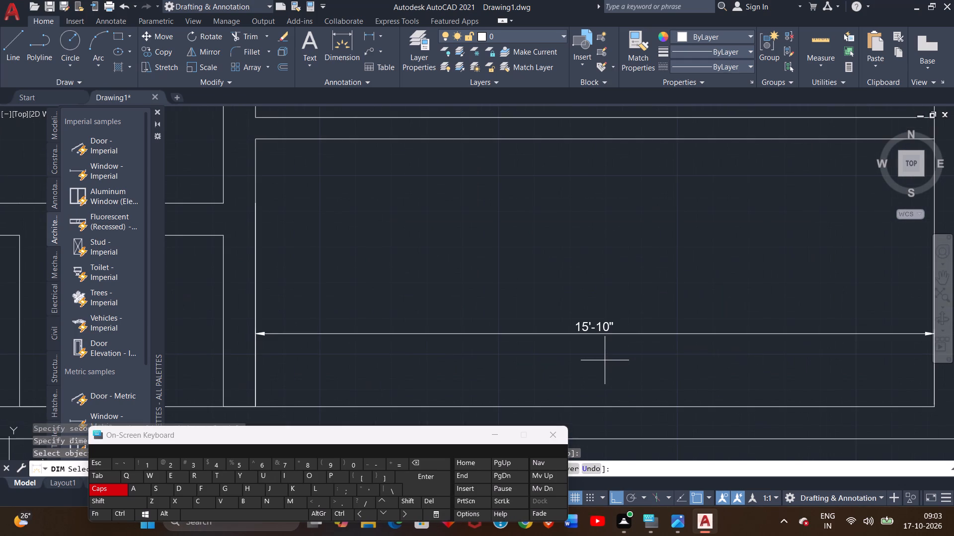
{"action": "scroll", "coordinate": [605, 360], "scroll_direction": "down", "scroll_amount": 2}
{"action": "scroll", "coordinate": [605, 360], "scroll_direction": "up", "scroll_amount": 1}
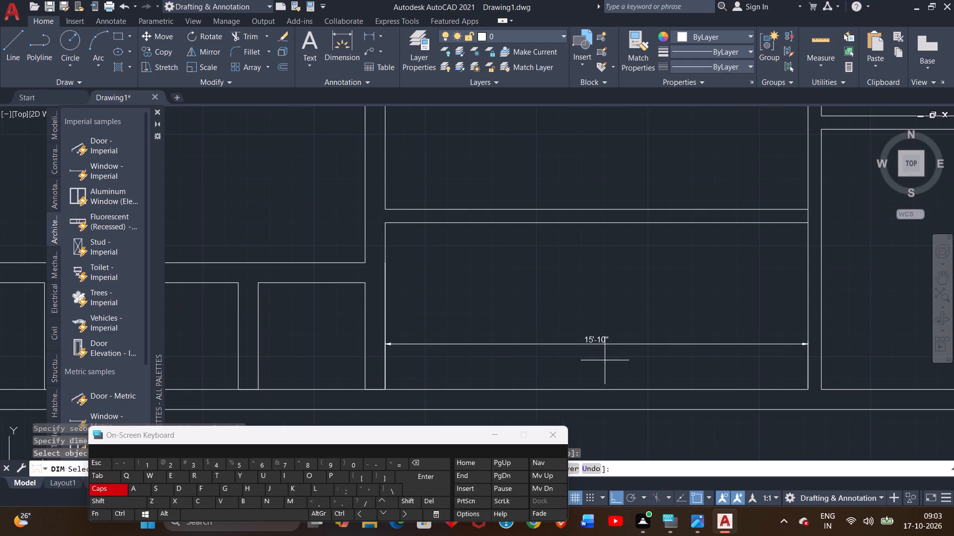
{"action": "middle_click_drag", "start_coordinate": [605, 360], "coordinate": [663, 343]}
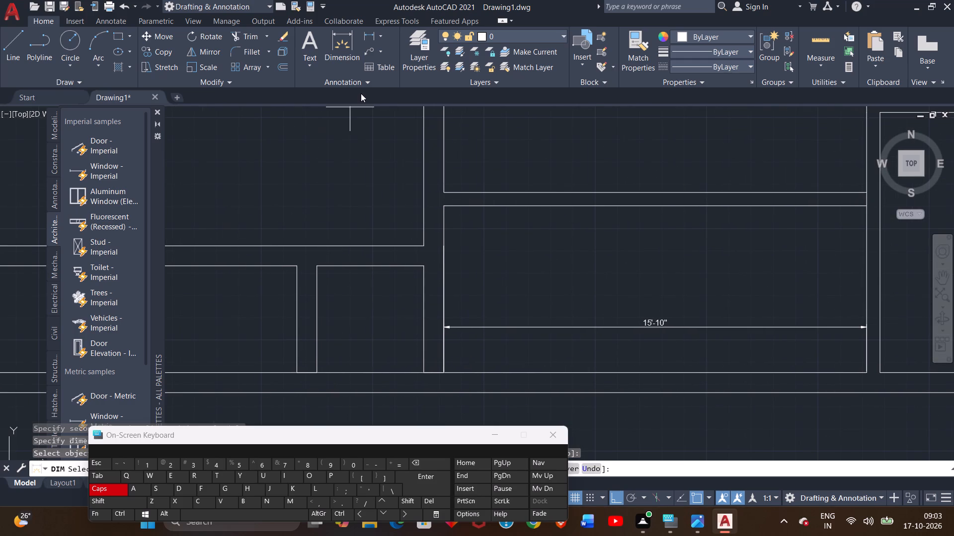
Measure the inner width of the lower block's rightmost small room with the Dimension tool, without placing a dimension.
{"action": "left_click", "coordinate": [333, 44]}
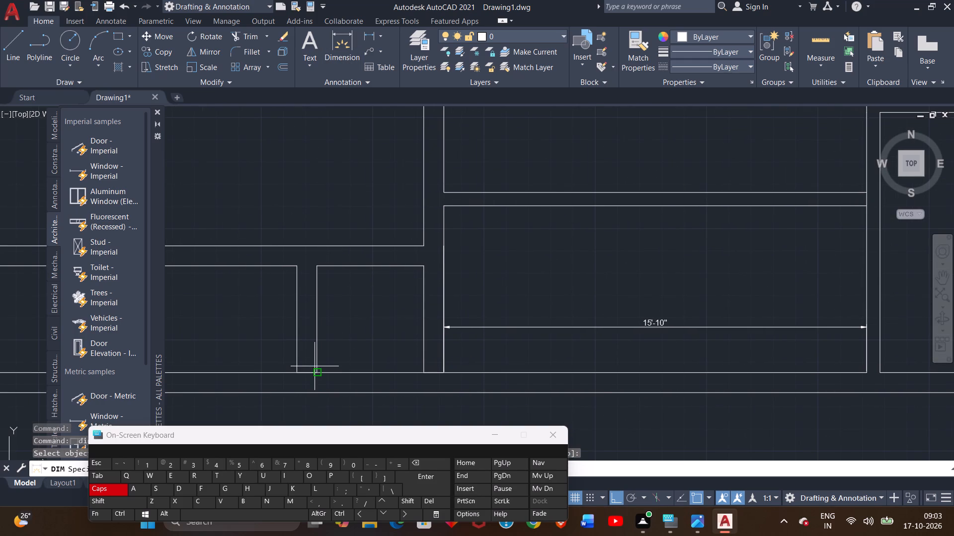
{"action": "double_click", "coordinate": [316, 370]}
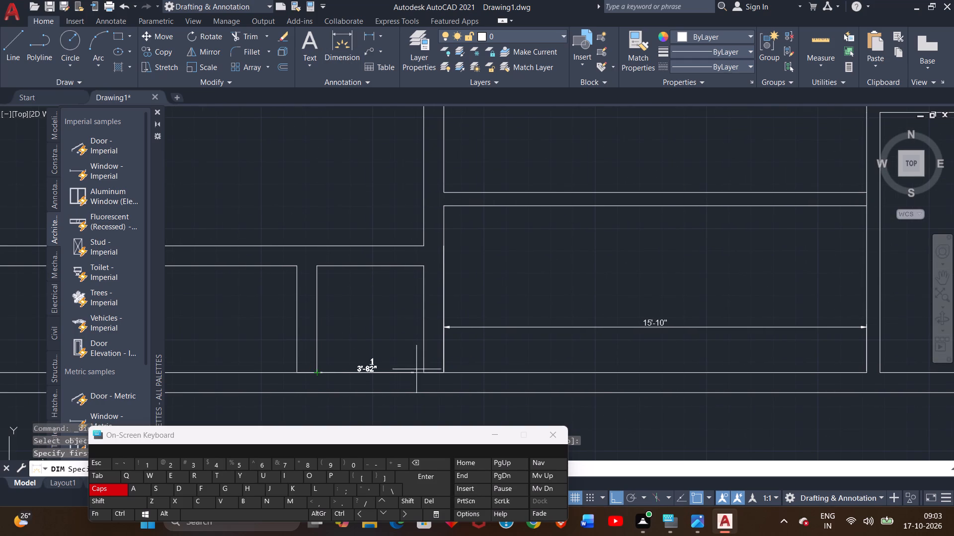
{"action": "left_click", "coordinate": [427, 372]}
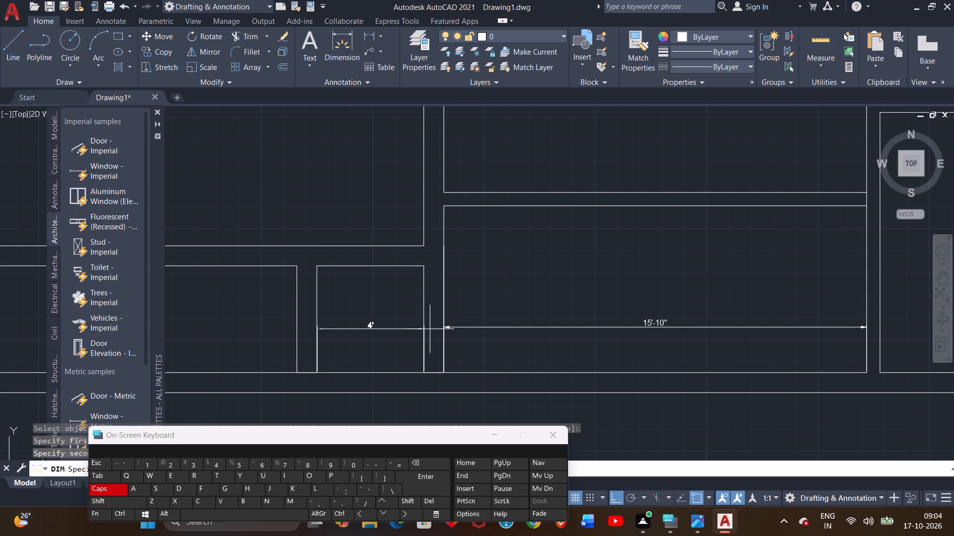
{"action": "right_click", "coordinate": [430, 329]}
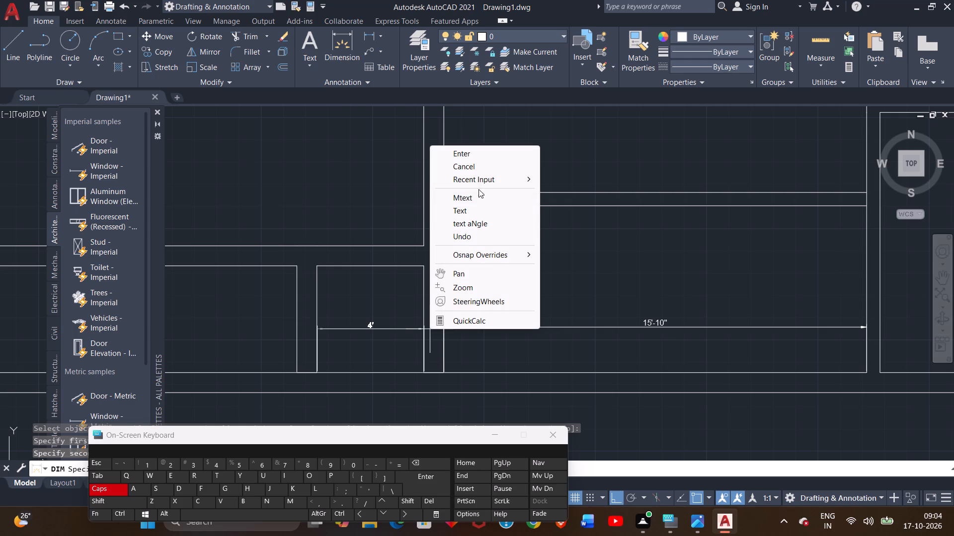
{"action": "double_click", "coordinate": [473, 151]}
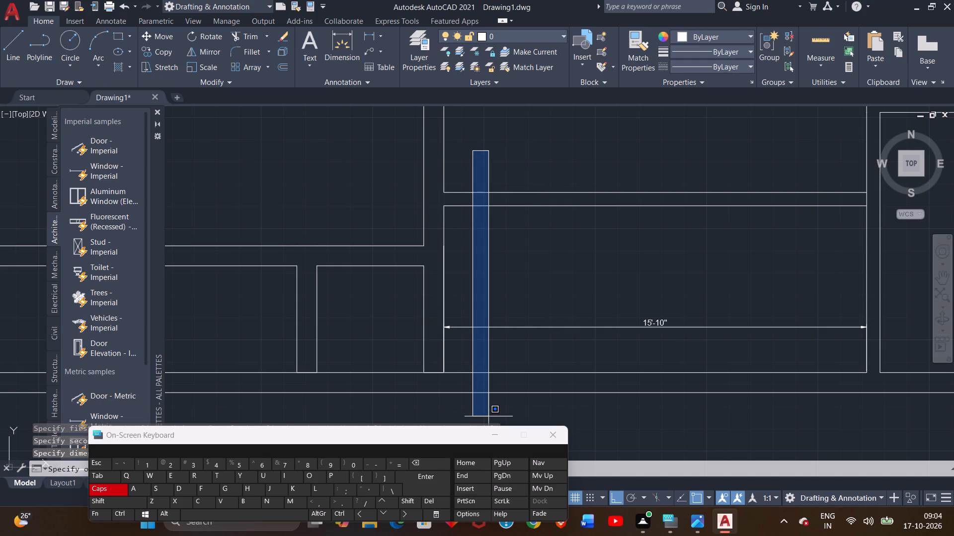
{"action": "left_click", "coordinate": [479, 364]}
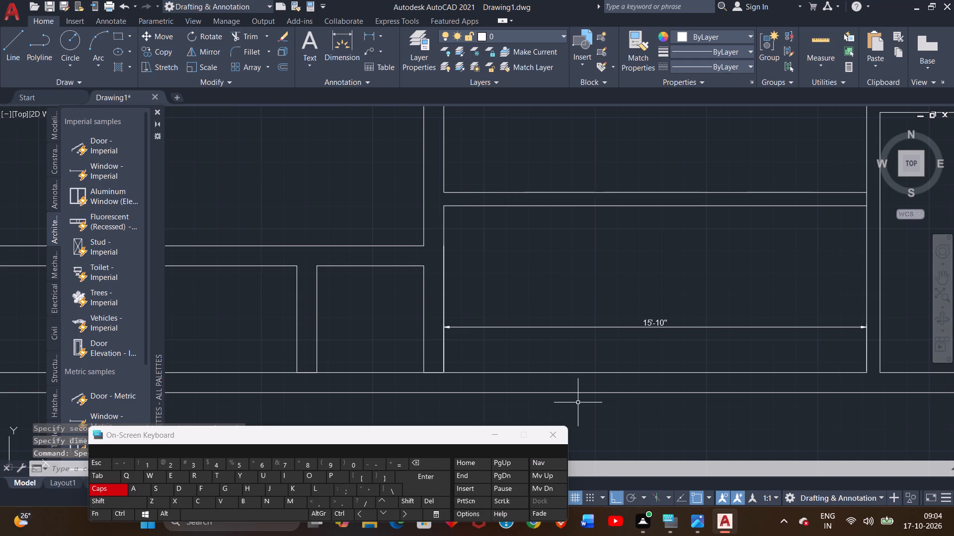
Measure the inner width of the plan's bottom-right corner room with the Dimension tool, without placing a dimension.
{"action": "middle_click_drag", "start_coordinate": [621, 401], "coordinate": [495, 354]}
{"action": "scroll", "coordinate": [495, 354], "scroll_direction": "down", "scroll_amount": 1}
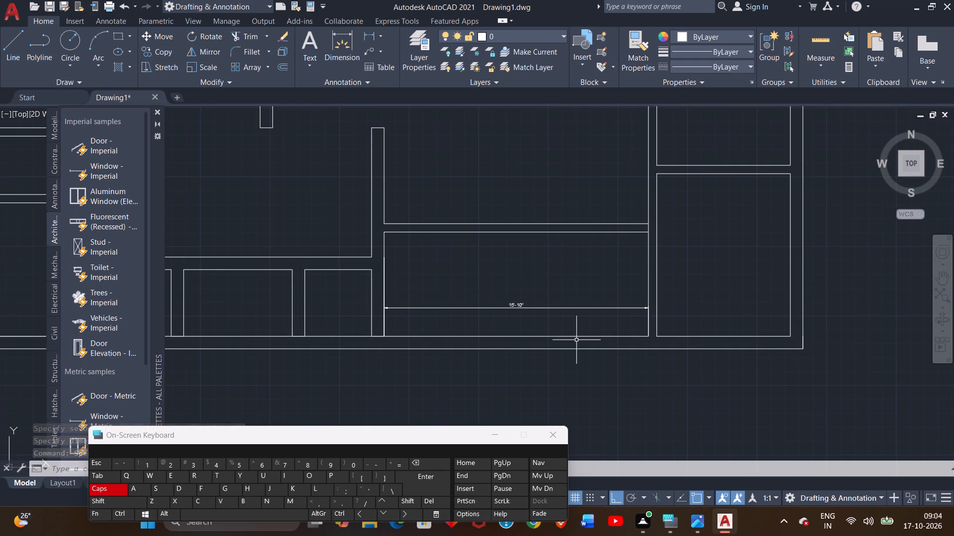
{"action": "left_click", "coordinate": [344, 38]}
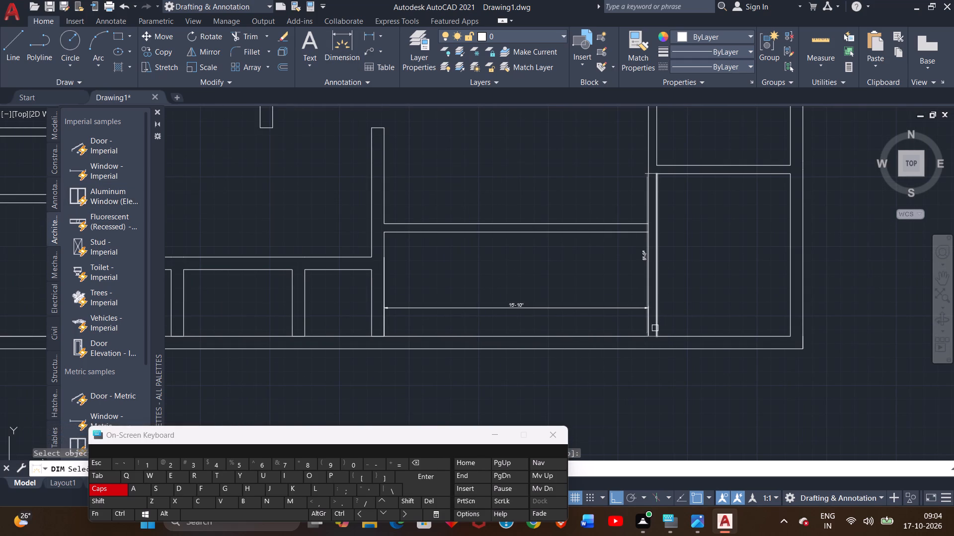
{"action": "left_click", "coordinate": [656, 338]}
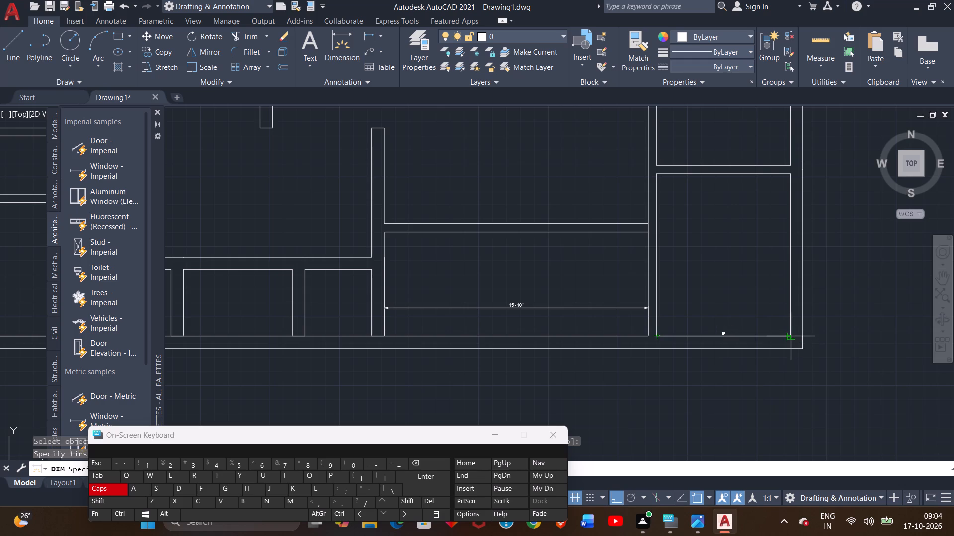
{"action": "right_click", "coordinate": [760, 292]}
{"action": "right_click", "coordinate": [760, 292]}
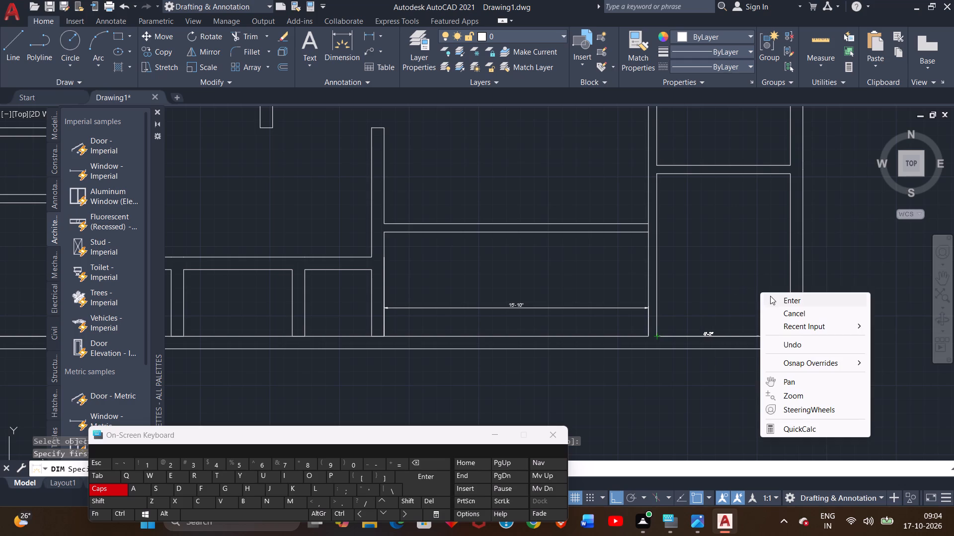
{"action": "double_click", "coordinate": [771, 296]}
{"action": "middle_click_drag", "start_coordinate": [714, 299], "coordinate": [738, 264]}
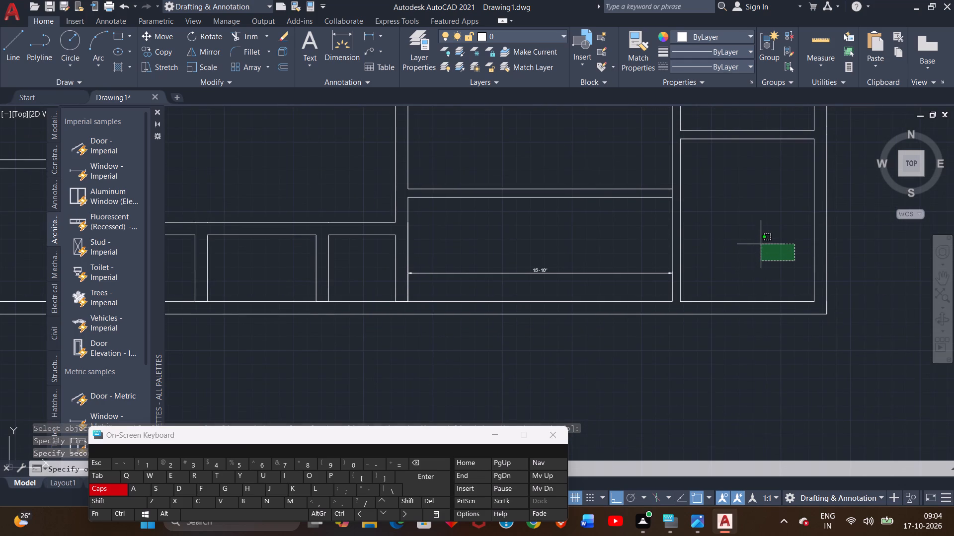
{"action": "middle_click_drag", "start_coordinate": [761, 244], "coordinate": [824, 247]}
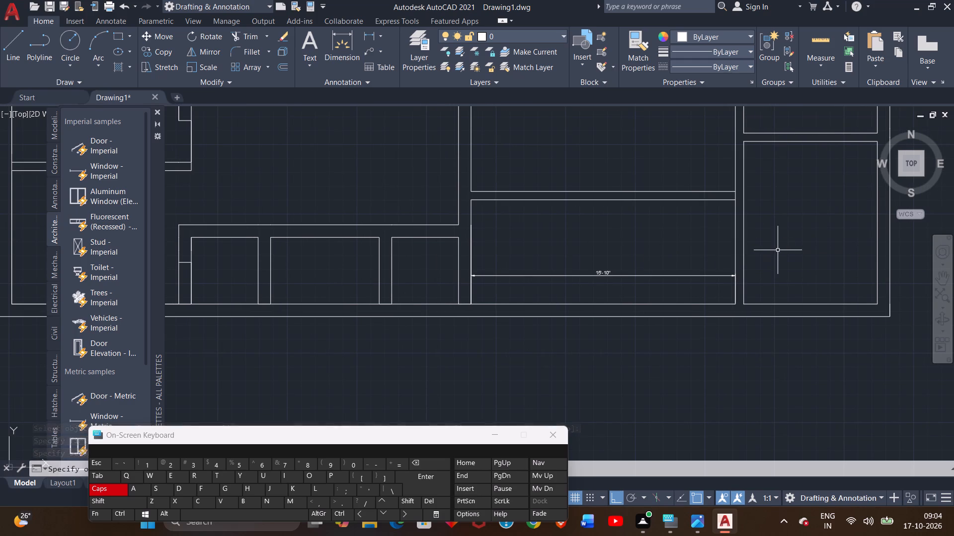
Dimension the inner width of the plan's bottom-left room, placing the dimension just above its bottom wall.
{"action": "left_click", "coordinate": [778, 250]}
{"action": "scroll", "coordinate": [689, 398], "scroll_direction": "down", "scroll_amount": 1}
{"action": "middle_click_drag", "start_coordinate": [681, 397], "coordinate": [785, 407]}
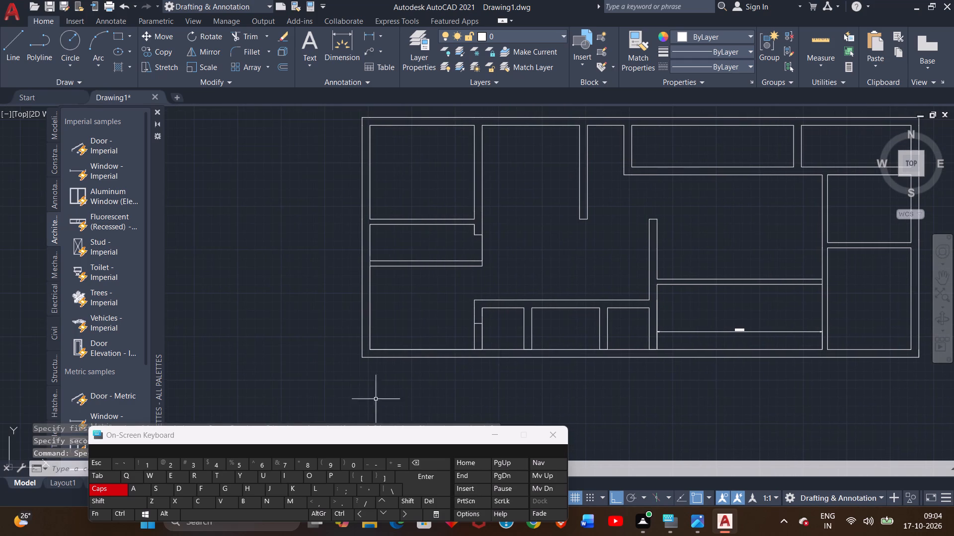
{"action": "left_click", "coordinate": [337, 41]}
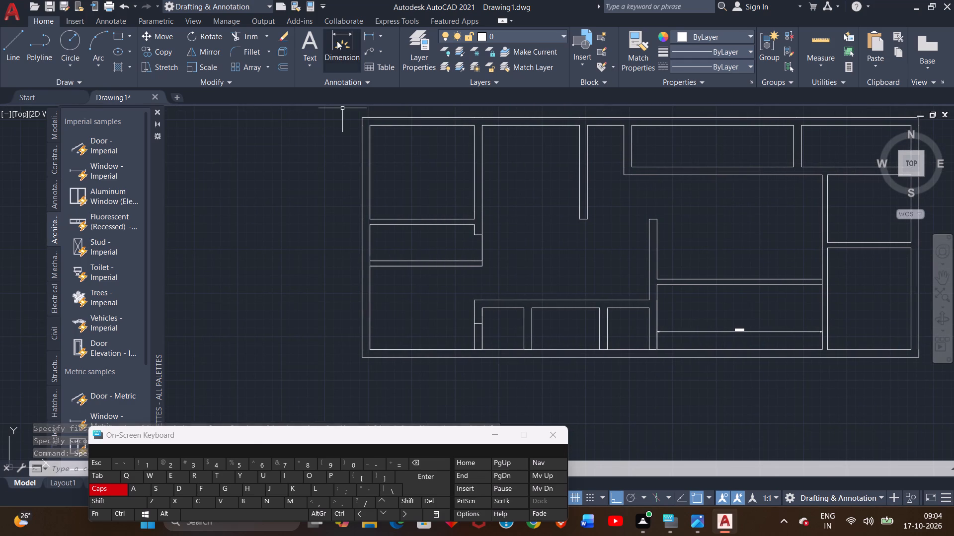
{"action": "left_click", "coordinate": [372, 347]}
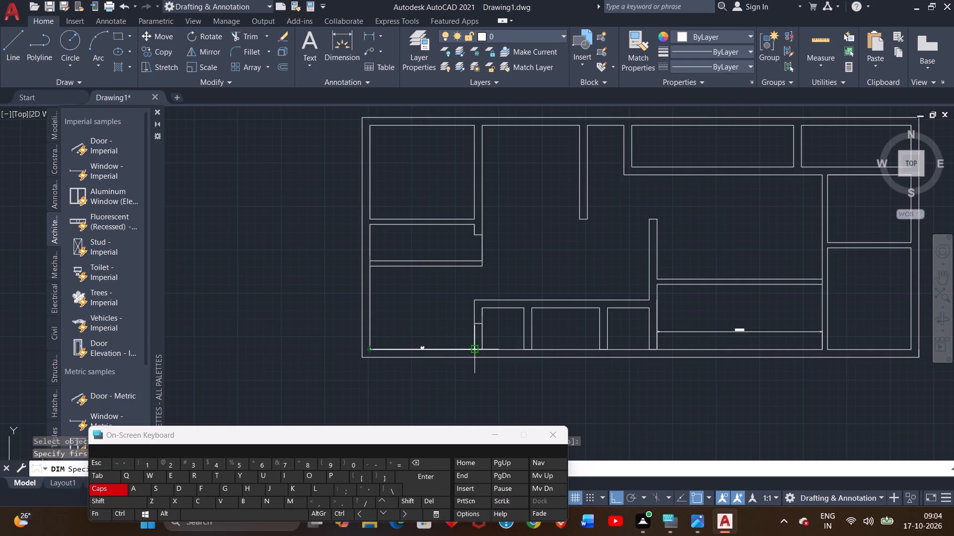
{"action": "left_click", "coordinate": [473, 348]}
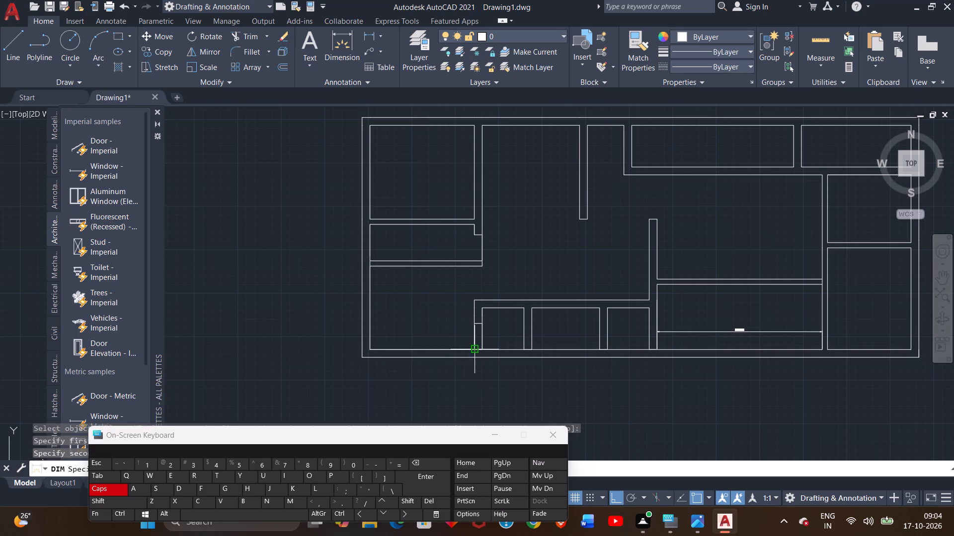
{"action": "left_click", "coordinate": [470, 336]}
{"action": "scroll", "coordinate": [423, 317], "scroll_direction": "up", "scroll_amount": 2}
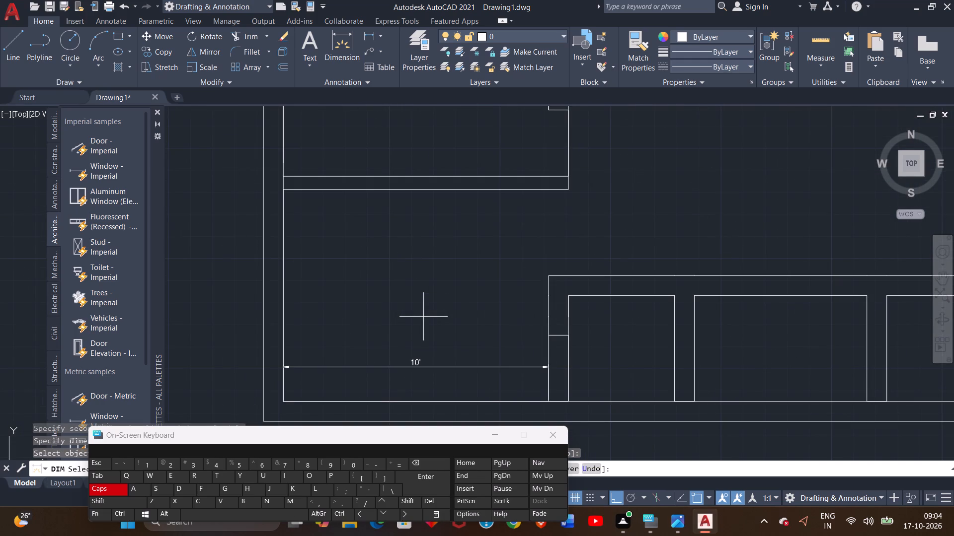
Examine the floor plan's right half, checking the rooms and walls around the central space.
{"action": "middle_click_drag", "start_coordinate": [423, 317], "coordinate": [272, 299]}
{"action": "scroll", "coordinate": [263, 299], "scroll_direction": "down", "scroll_amount": 1}
{"action": "middle_click_drag", "start_coordinate": [529, 312], "coordinate": [406, 309]}
{"action": "middle_click_drag", "start_coordinate": [618, 280], "coordinate": [538, 285]}
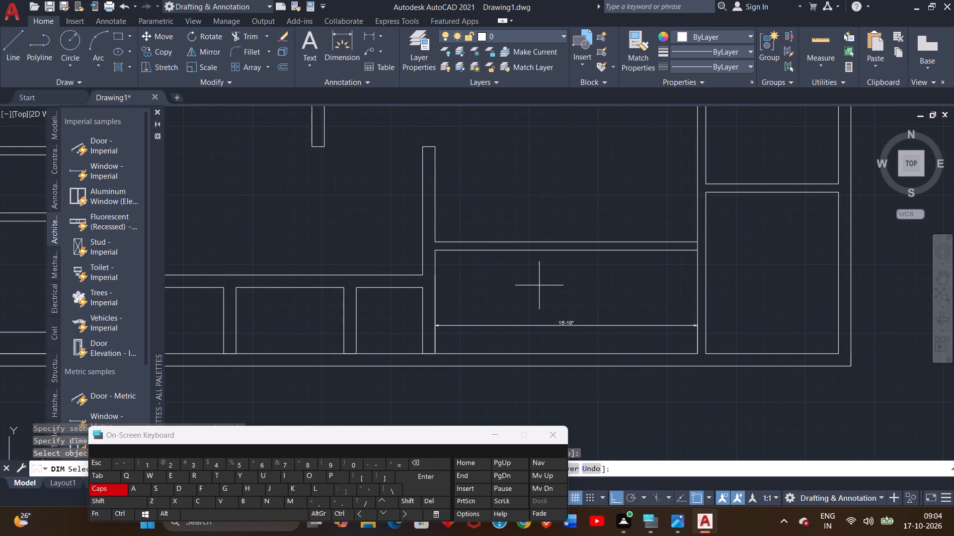
{"action": "middle_click_drag", "start_coordinate": [539, 285], "coordinate": [529, 332]}
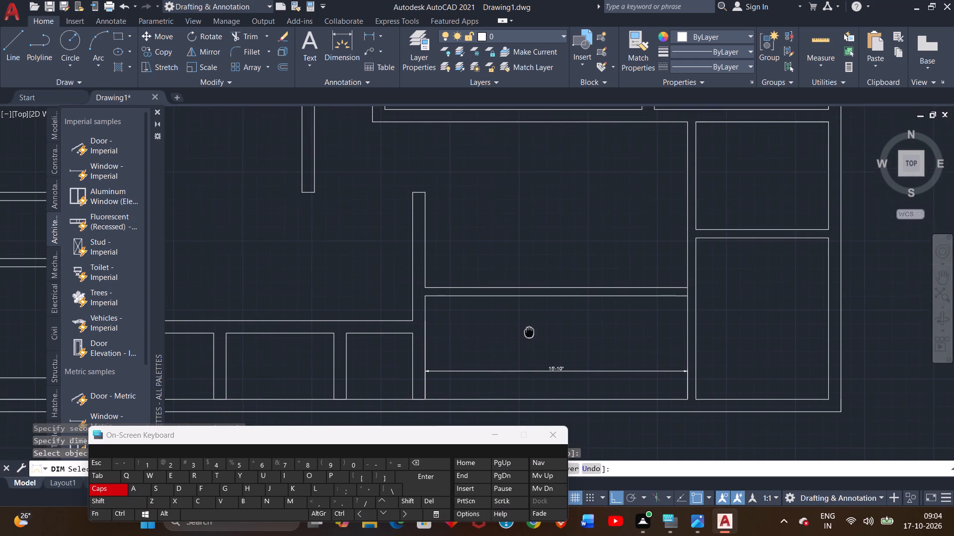
{"action": "middle_click_drag", "start_coordinate": [529, 332], "coordinate": [533, 330]}
{"action": "scroll", "coordinate": [527, 306], "scroll_direction": "down", "scroll_amount": 1}
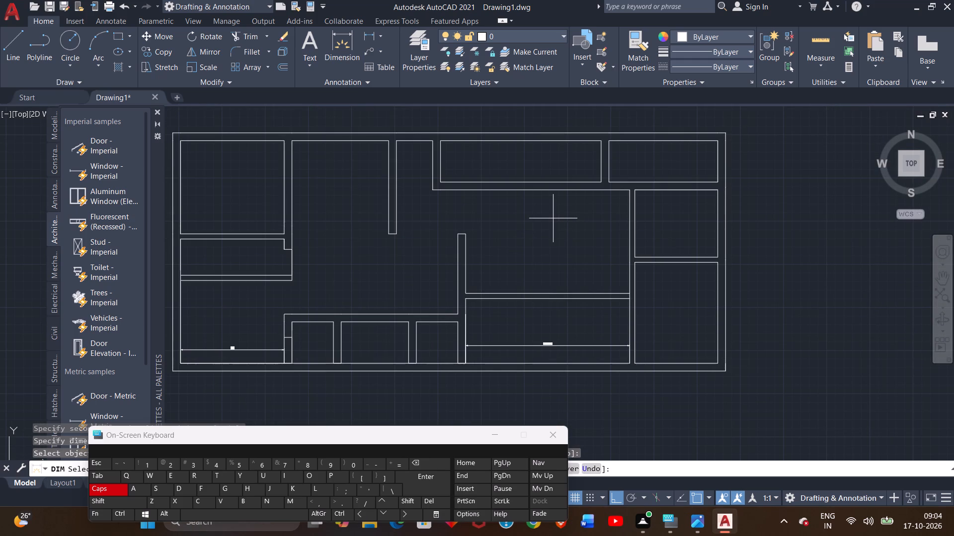
{"action": "middle_click_drag", "start_coordinate": [553, 218], "coordinate": [517, 210]}
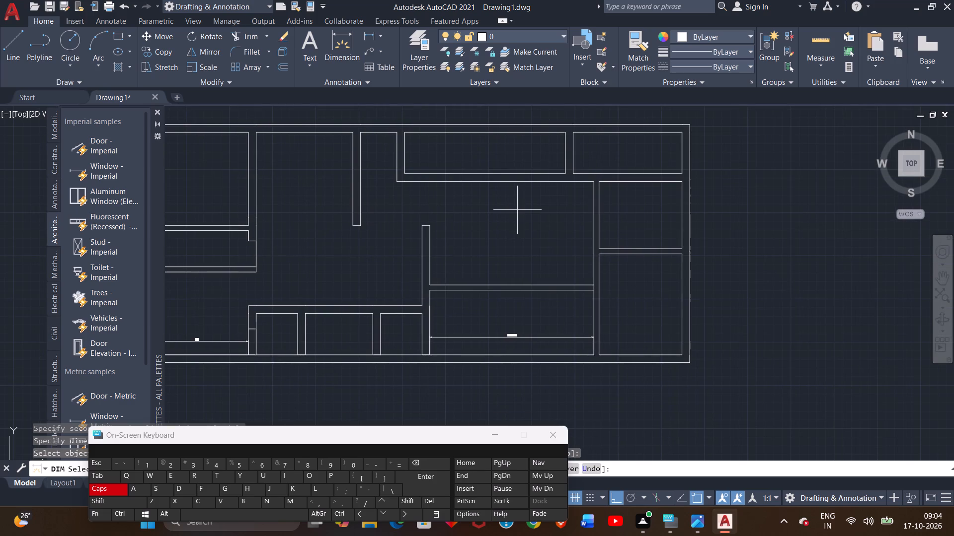
{"action": "middle_click_drag", "start_coordinate": [516, 209], "coordinate": [451, 209]}
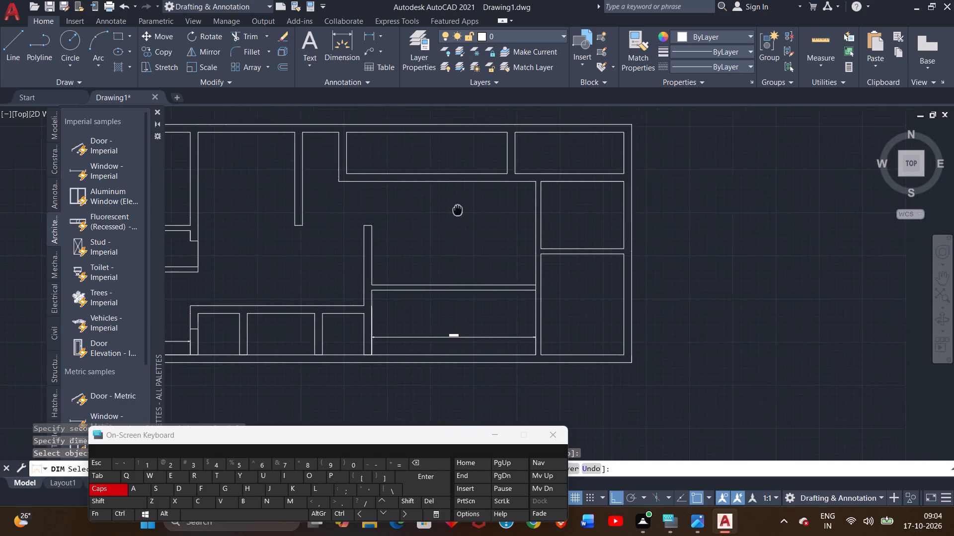
{"action": "middle_click_drag", "start_coordinate": [451, 209], "coordinate": [435, 210]}
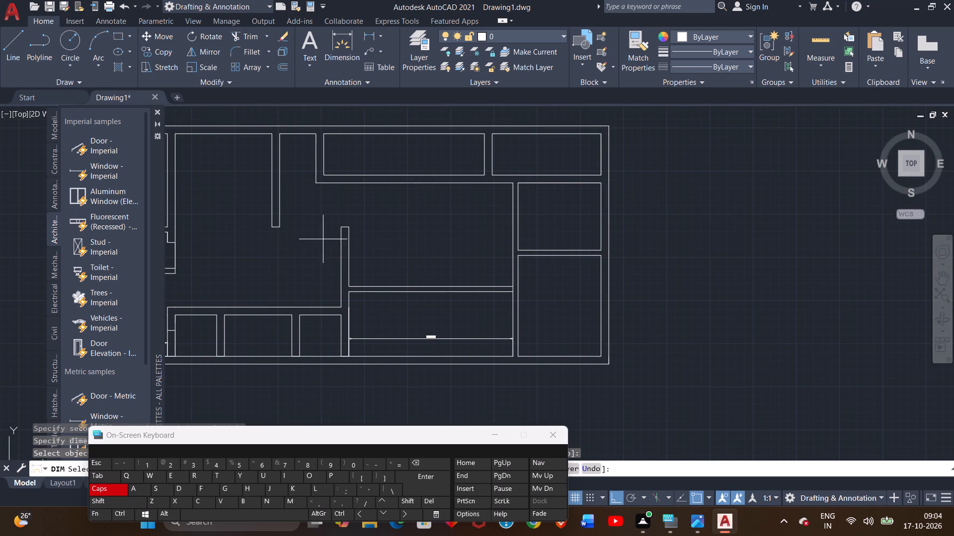
{"action": "middle_click_drag", "start_coordinate": [340, 248], "coordinate": [375, 243]}
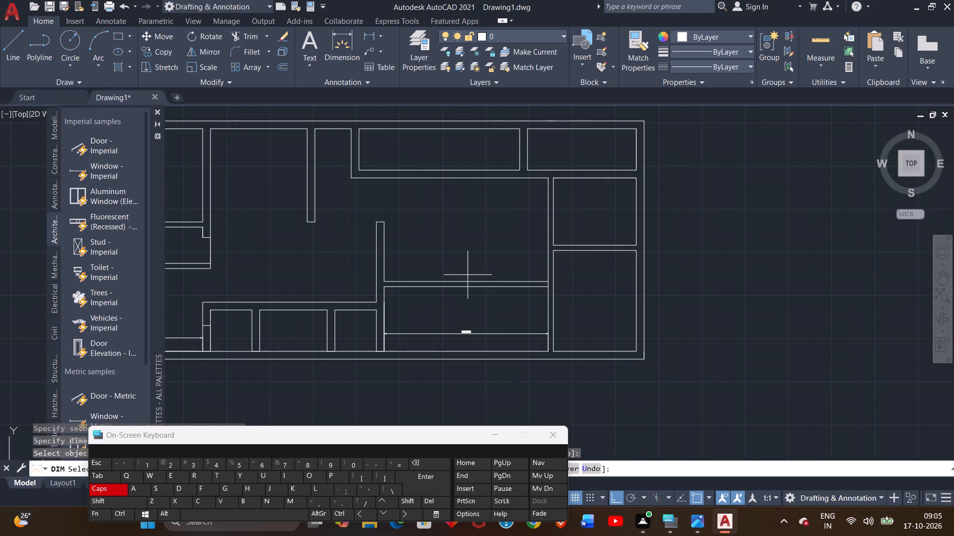
{"action": "right_click", "coordinate": [464, 214]}
{"action": "double_click", "coordinate": [483, 220]}
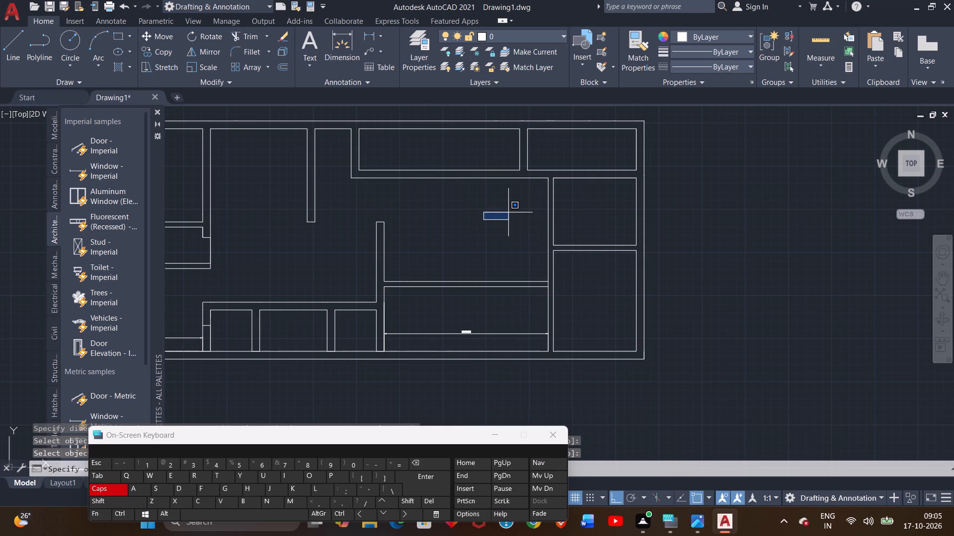
{"action": "left_click", "coordinate": [506, 210]}
{"action": "middle_click_drag", "start_coordinate": [508, 204], "coordinate": [478, 190]}
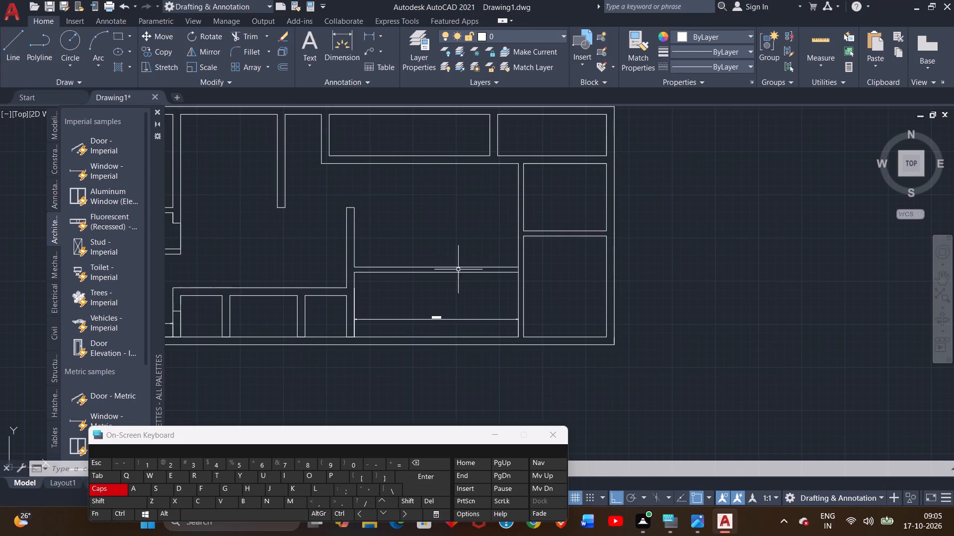
{"action": "middle_click_drag", "start_coordinate": [447, 233], "coordinate": [475, 280]}
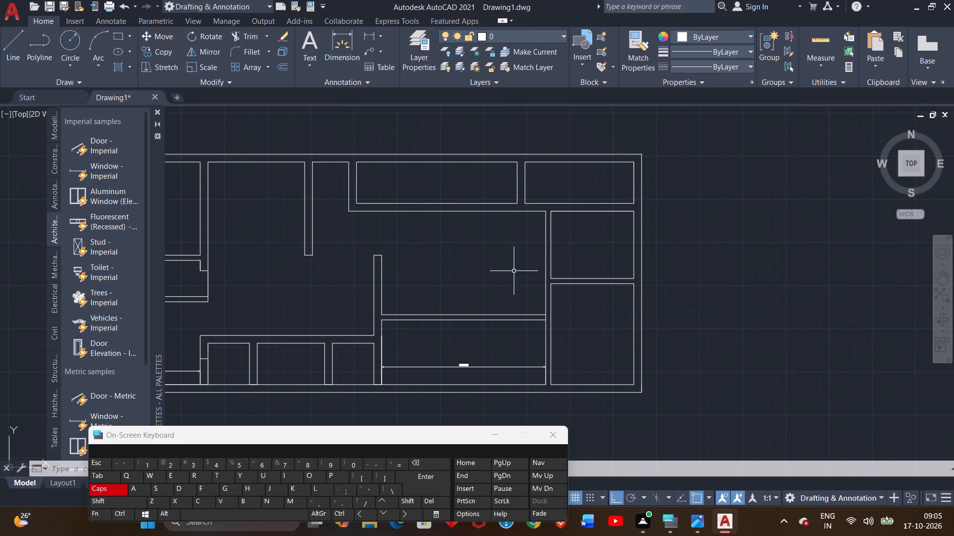
{"action": "middle_click_drag", "start_coordinate": [515, 269], "coordinate": [493, 264]}
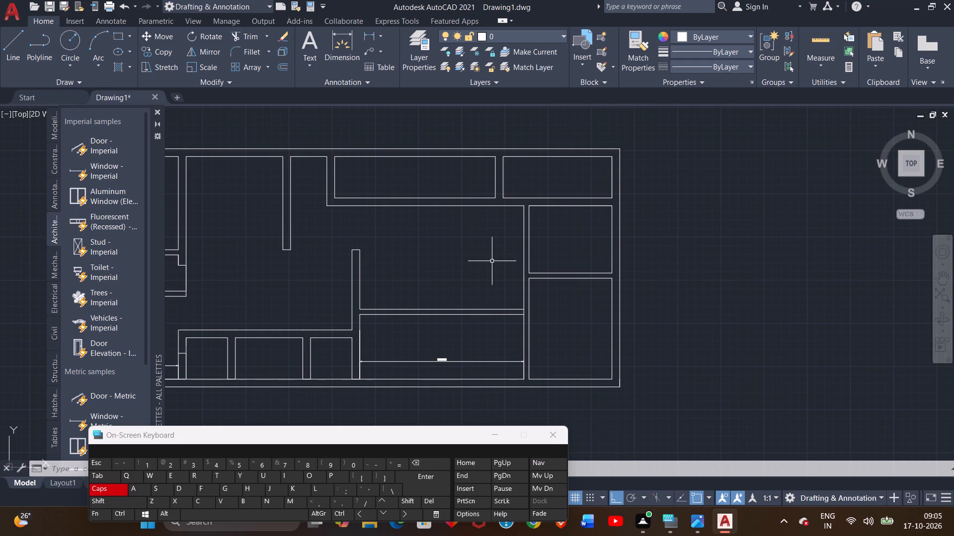
{"action": "middle_click_drag", "start_coordinate": [511, 252], "coordinate": [459, 249]}
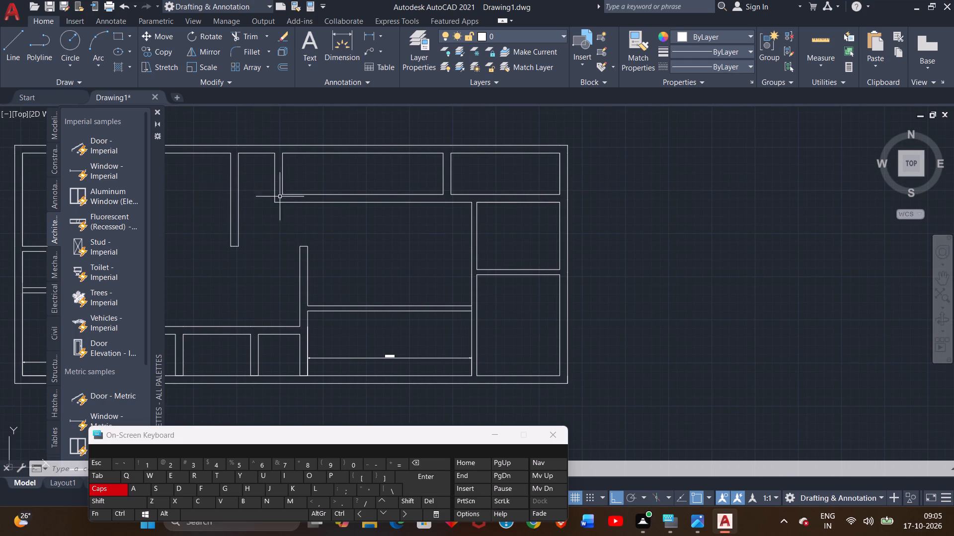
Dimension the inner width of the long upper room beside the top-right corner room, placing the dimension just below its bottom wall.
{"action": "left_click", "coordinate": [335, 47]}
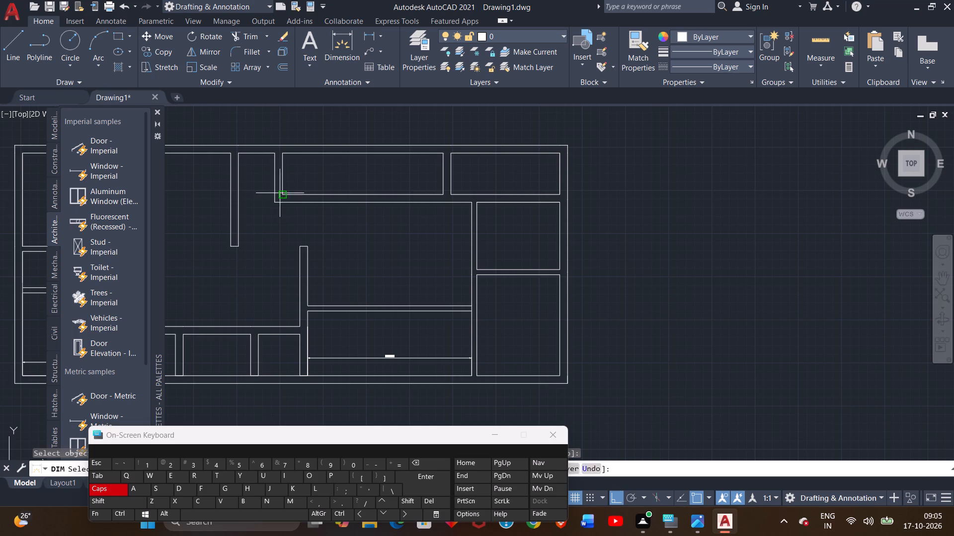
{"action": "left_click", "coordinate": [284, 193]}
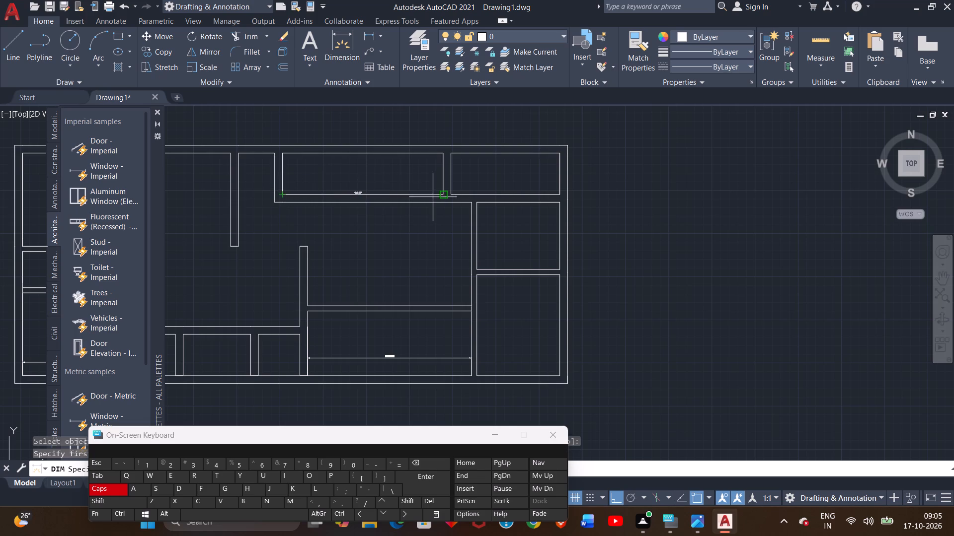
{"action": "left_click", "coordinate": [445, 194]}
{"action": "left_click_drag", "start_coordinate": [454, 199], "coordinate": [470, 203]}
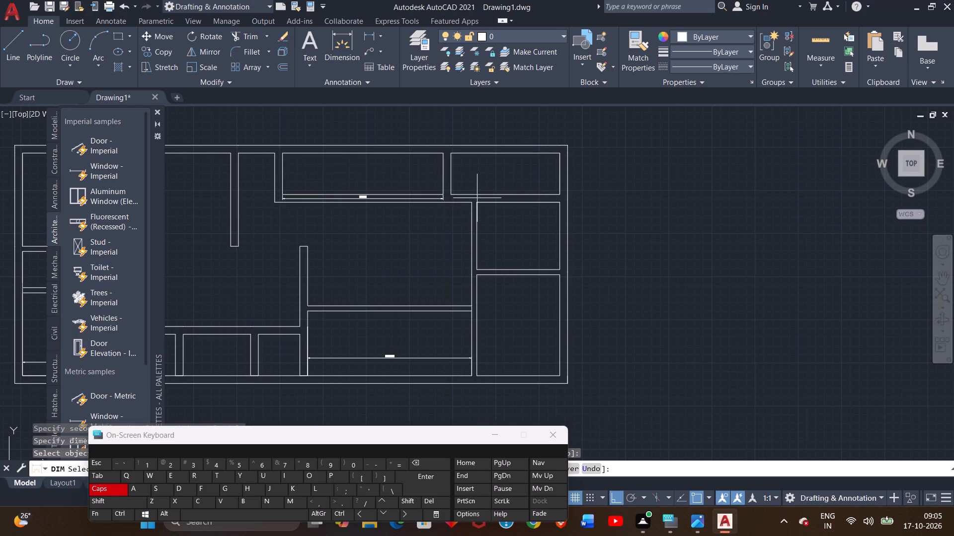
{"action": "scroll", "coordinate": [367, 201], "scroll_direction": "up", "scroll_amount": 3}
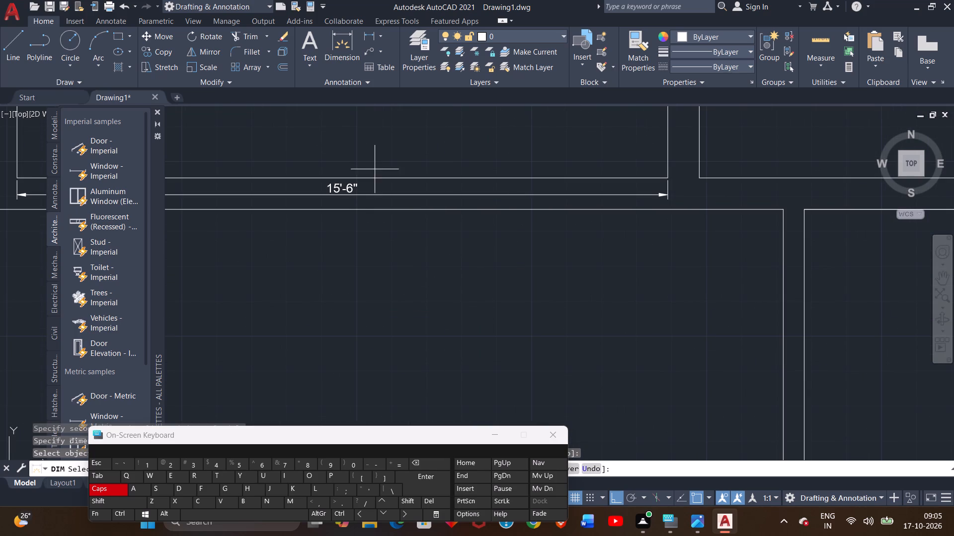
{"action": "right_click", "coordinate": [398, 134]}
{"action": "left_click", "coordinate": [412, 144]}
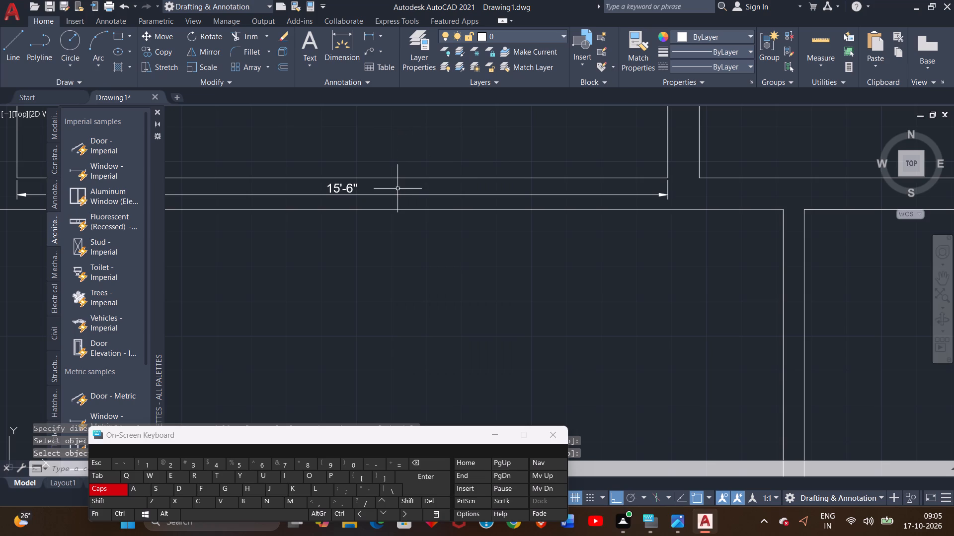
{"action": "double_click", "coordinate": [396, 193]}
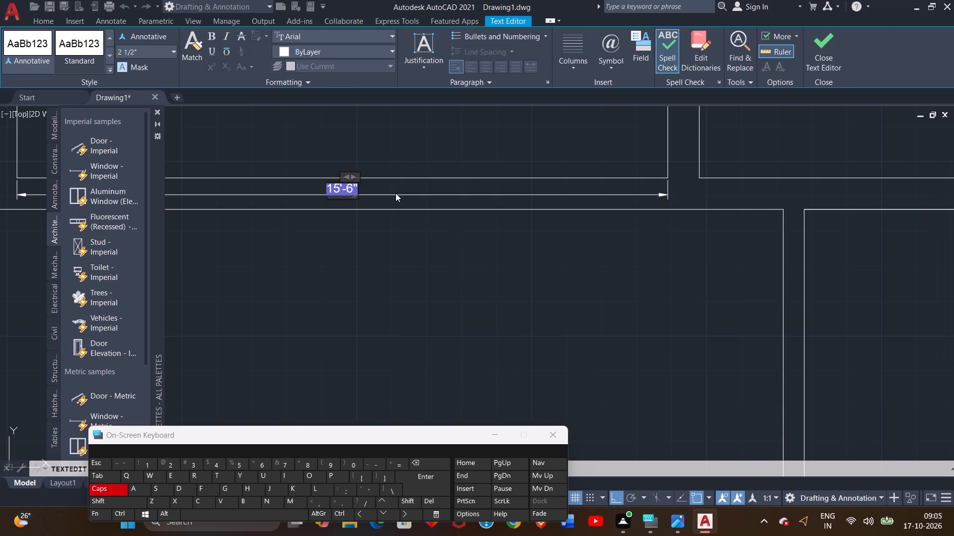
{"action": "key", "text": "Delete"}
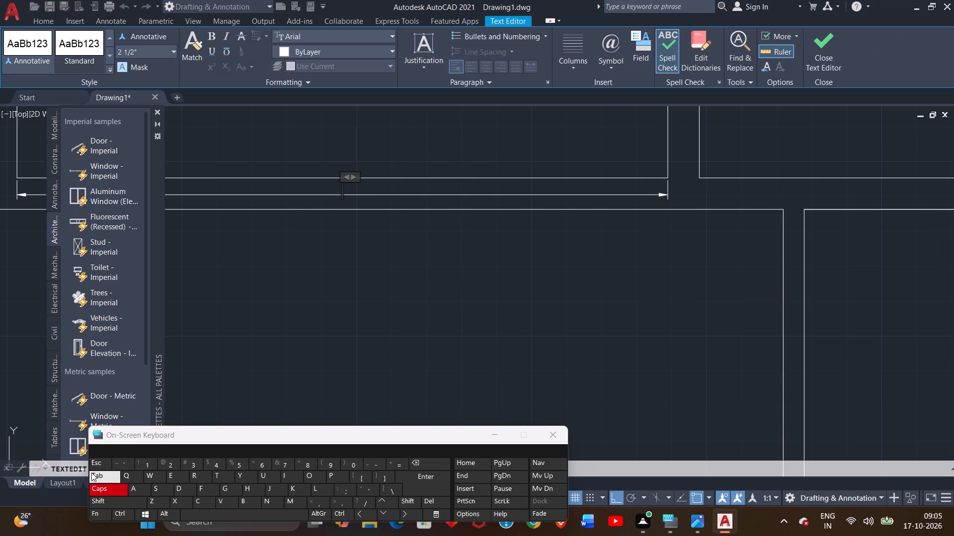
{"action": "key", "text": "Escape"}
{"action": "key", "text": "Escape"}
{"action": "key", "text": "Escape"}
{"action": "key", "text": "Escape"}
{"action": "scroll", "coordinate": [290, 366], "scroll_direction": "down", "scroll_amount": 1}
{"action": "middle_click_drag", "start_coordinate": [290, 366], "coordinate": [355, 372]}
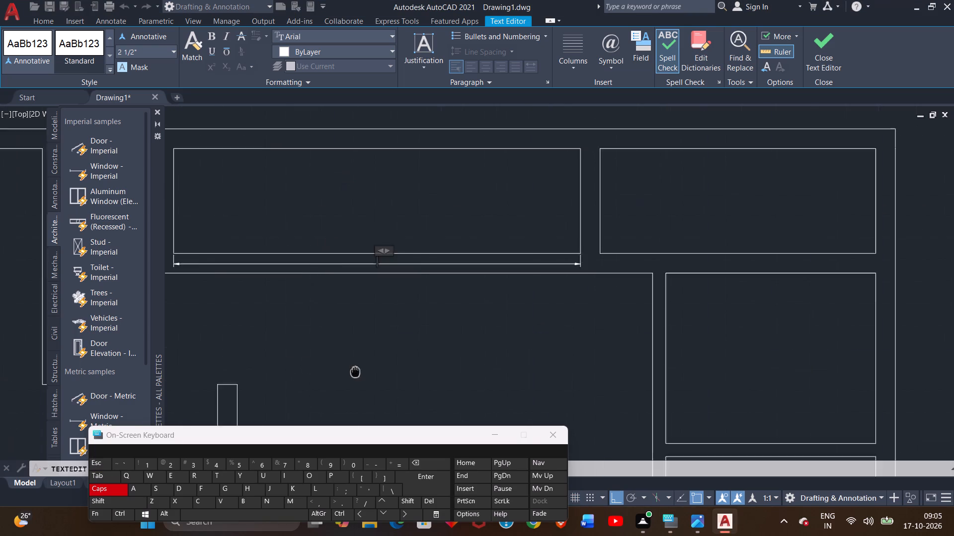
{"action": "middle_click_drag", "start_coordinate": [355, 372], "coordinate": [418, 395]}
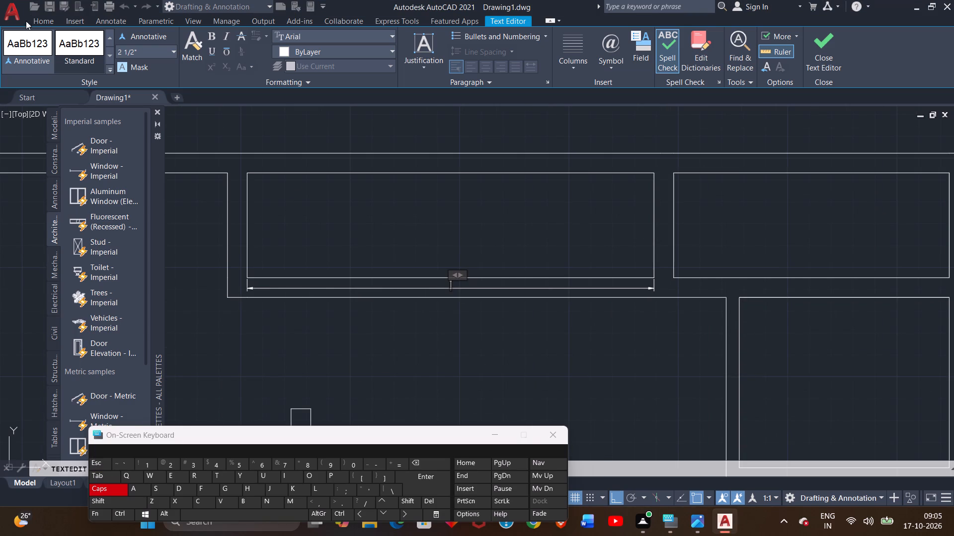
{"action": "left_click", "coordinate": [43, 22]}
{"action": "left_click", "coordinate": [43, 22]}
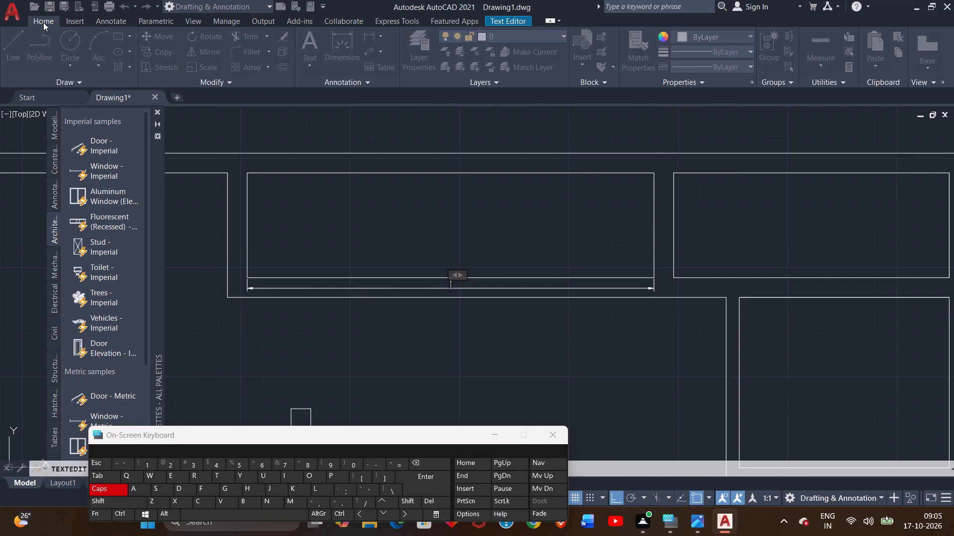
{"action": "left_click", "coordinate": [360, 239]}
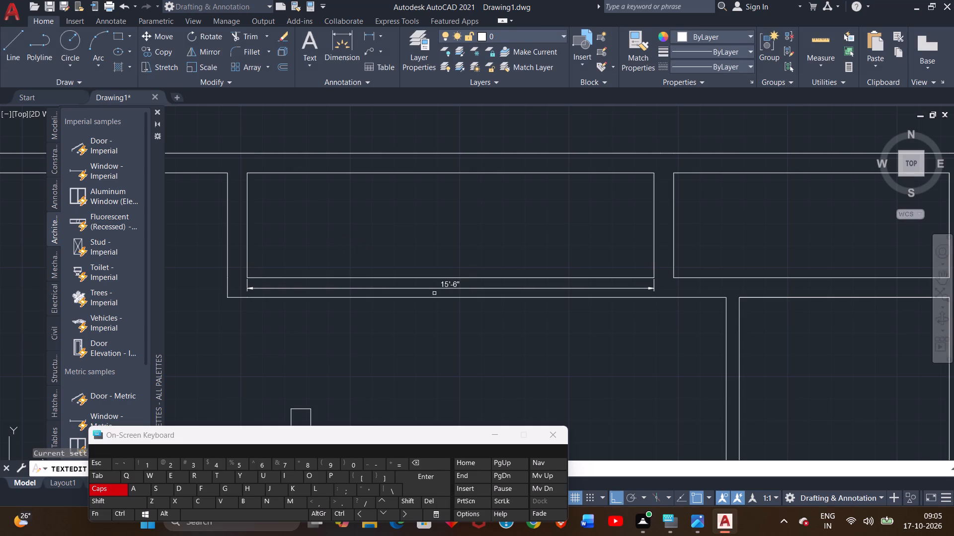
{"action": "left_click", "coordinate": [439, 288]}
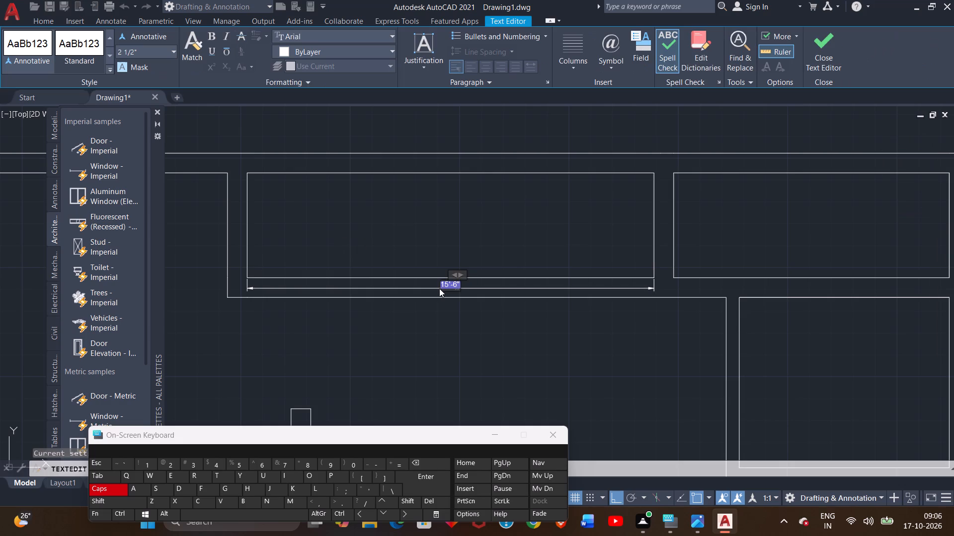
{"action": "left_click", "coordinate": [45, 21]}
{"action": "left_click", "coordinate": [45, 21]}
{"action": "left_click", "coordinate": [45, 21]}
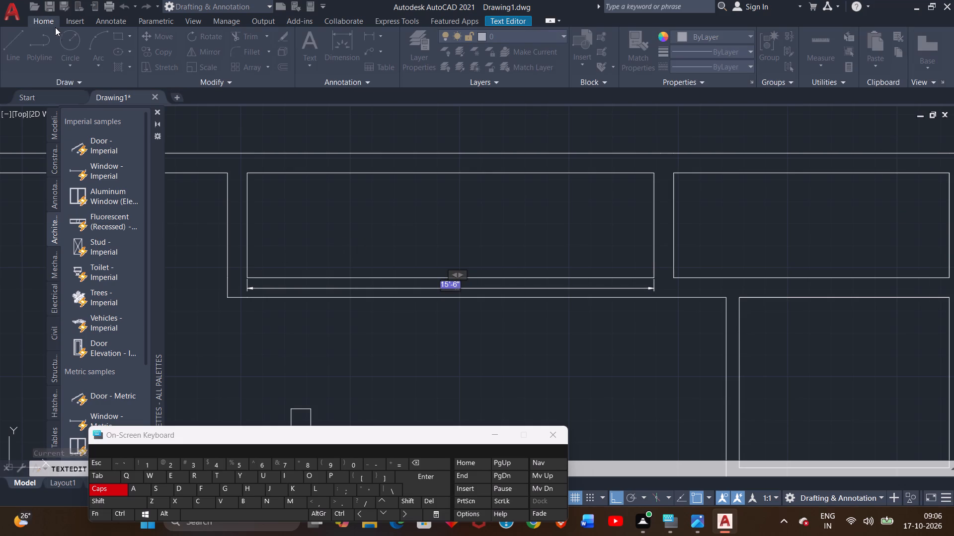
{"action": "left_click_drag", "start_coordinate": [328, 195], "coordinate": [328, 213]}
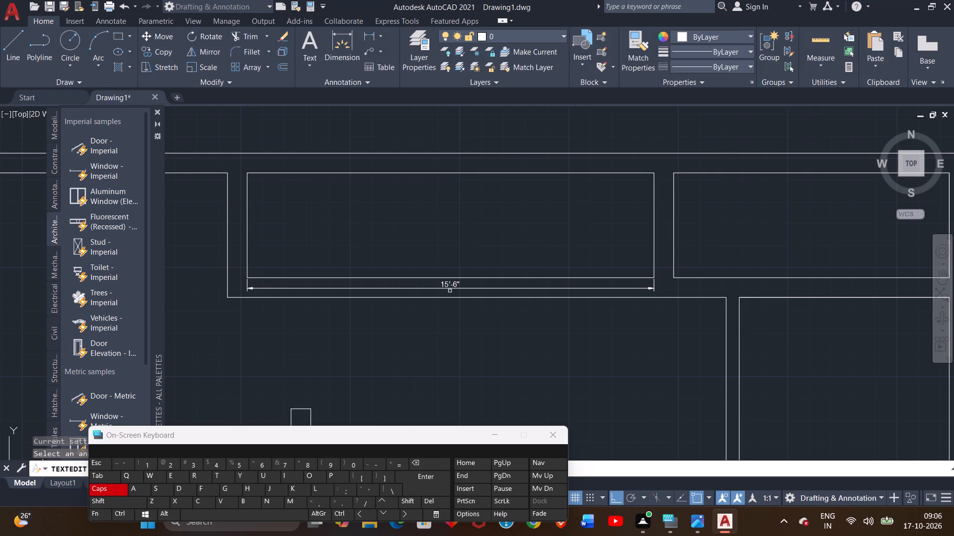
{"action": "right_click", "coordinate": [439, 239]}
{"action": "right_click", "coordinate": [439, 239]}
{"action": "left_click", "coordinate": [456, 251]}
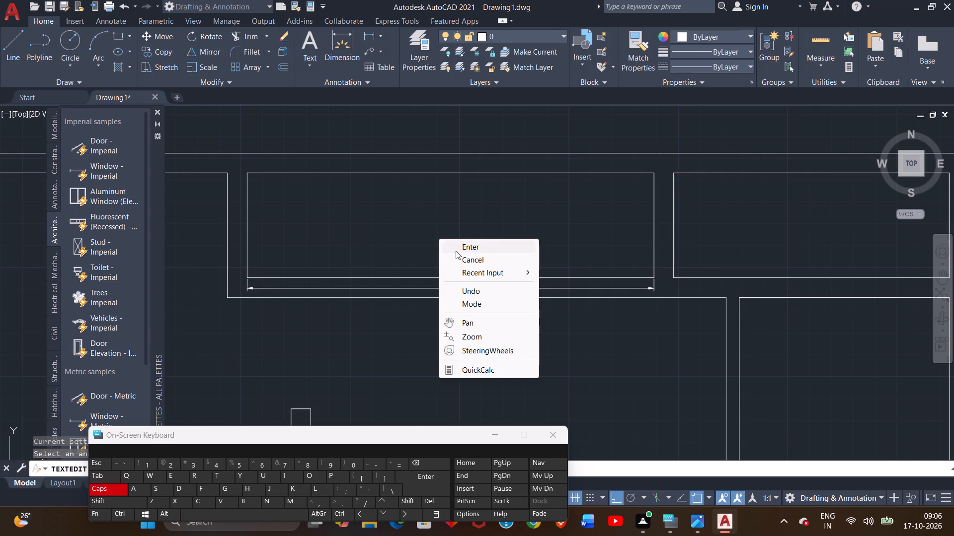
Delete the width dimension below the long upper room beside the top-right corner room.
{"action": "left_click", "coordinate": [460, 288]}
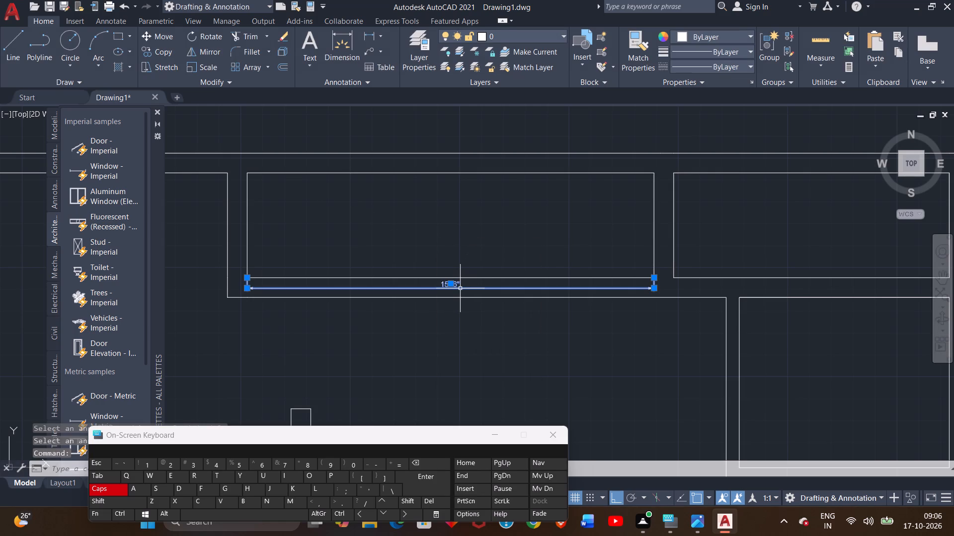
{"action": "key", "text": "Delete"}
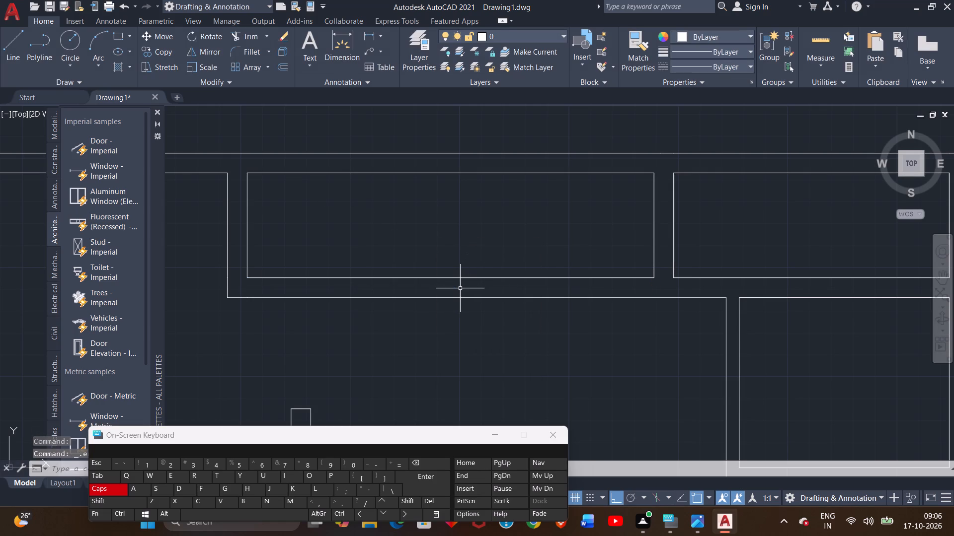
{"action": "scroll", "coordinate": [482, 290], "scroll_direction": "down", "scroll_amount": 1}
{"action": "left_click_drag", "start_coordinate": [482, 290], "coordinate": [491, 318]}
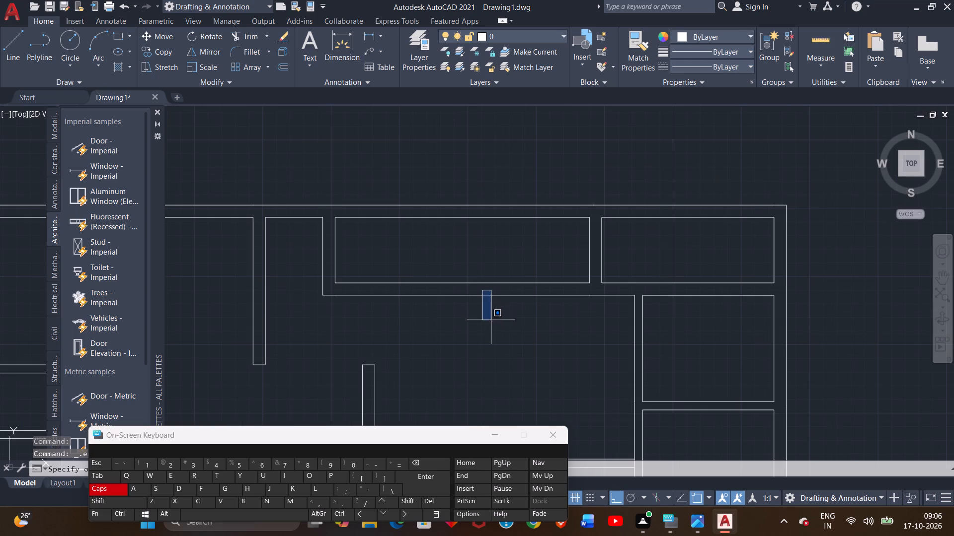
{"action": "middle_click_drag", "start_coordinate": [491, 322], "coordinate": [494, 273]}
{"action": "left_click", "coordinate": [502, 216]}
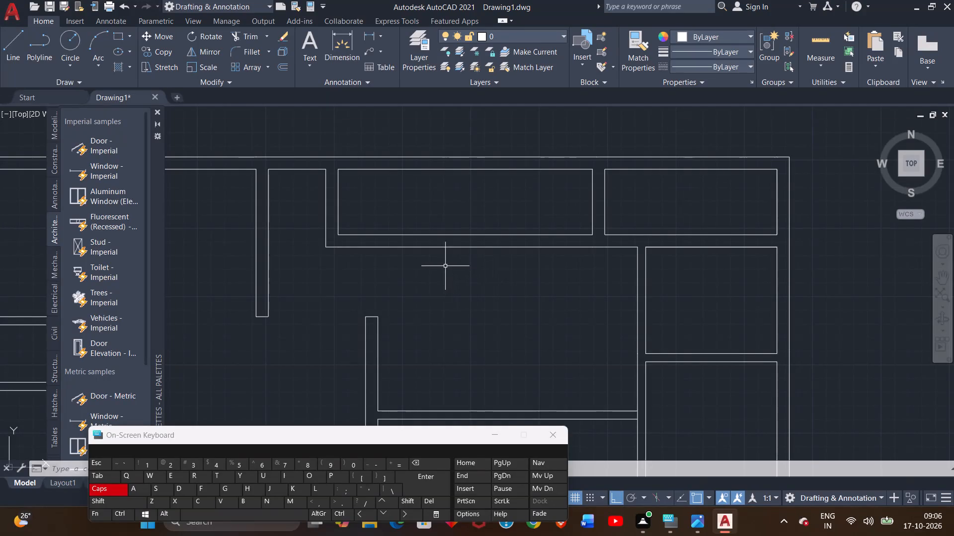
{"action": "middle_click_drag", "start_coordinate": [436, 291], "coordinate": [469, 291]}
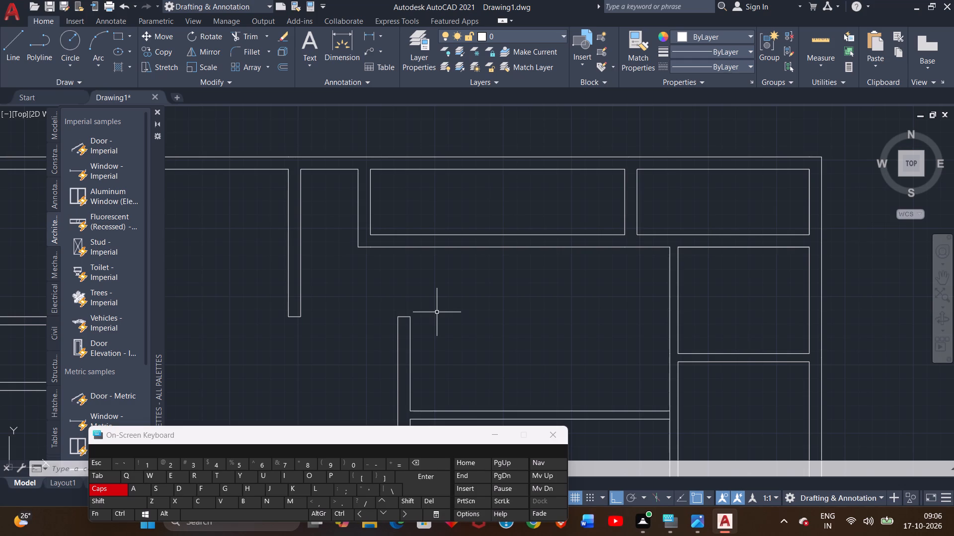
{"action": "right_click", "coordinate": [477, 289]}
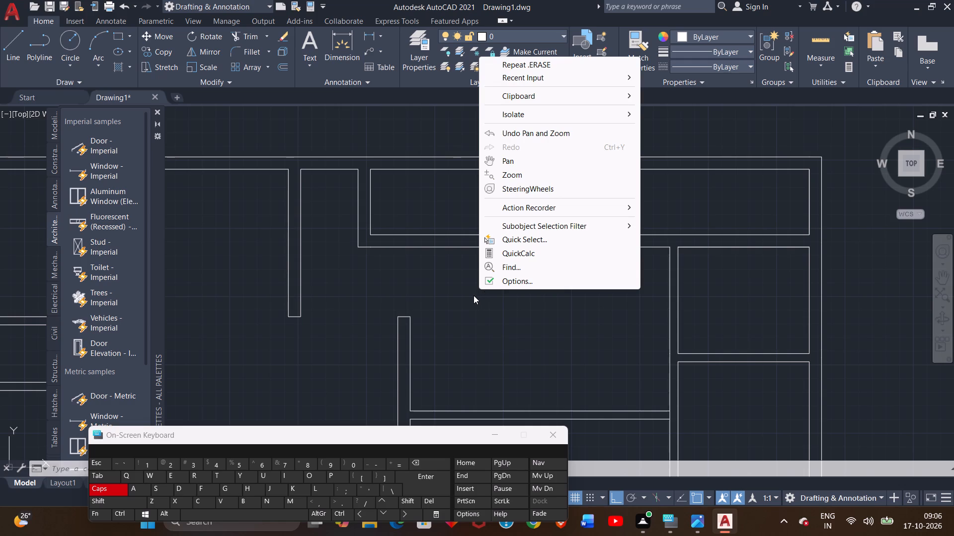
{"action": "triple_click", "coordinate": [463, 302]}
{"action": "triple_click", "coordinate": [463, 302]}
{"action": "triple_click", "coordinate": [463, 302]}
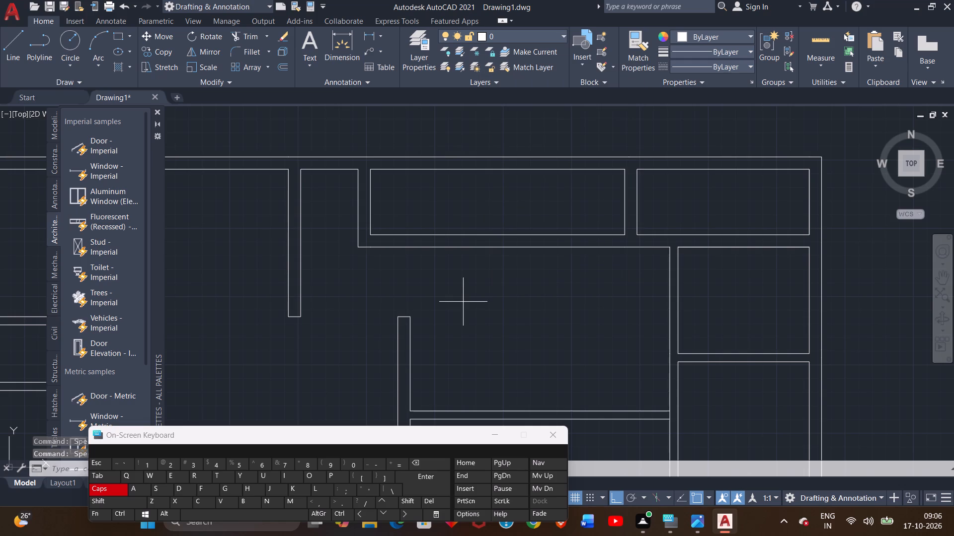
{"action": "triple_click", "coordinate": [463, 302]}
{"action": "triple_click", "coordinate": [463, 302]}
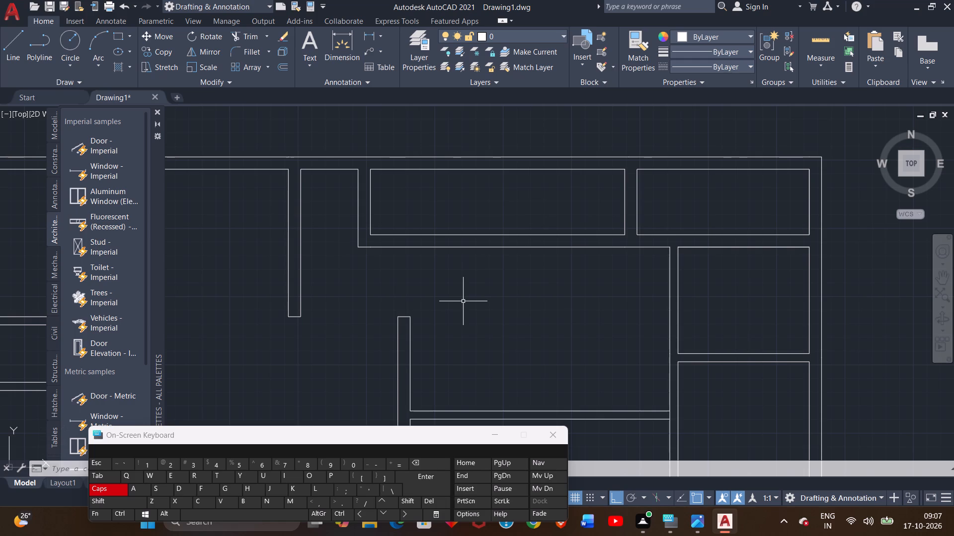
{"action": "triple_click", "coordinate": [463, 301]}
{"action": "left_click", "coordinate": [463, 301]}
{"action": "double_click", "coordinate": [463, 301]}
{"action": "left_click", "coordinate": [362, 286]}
Examine the whole floor plan, checking the room layout, the upper-right rooms and the dimensions still in place.
{"action": "scroll", "coordinate": [358, 288], "scroll_direction": "down", "scroll_amount": 1}
{"action": "middle_click_drag", "start_coordinate": [358, 288], "coordinate": [461, 242]}
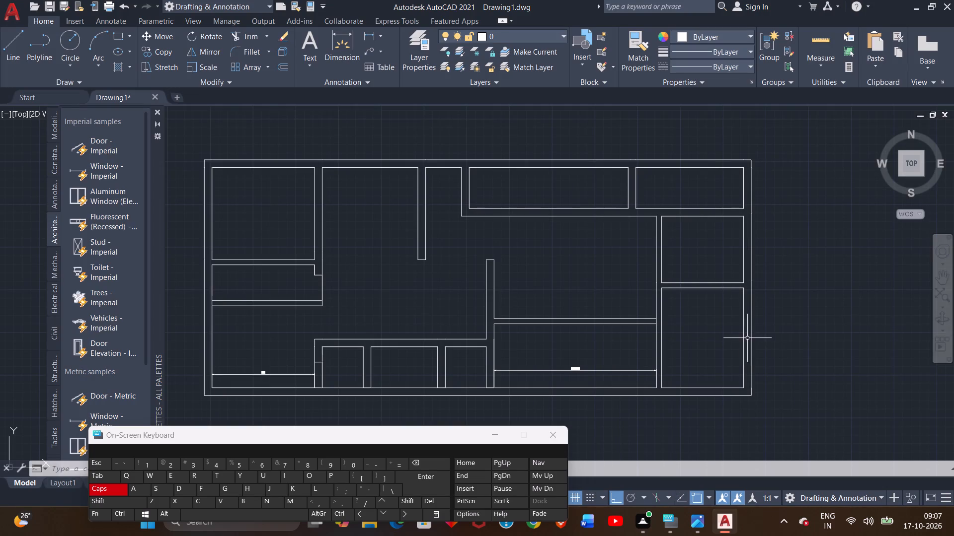
{"action": "middle_click_drag", "start_coordinate": [780, 325], "coordinate": [832, 309]}
{"action": "middle_click_drag", "start_coordinate": [500, 248], "coordinate": [509, 247]}
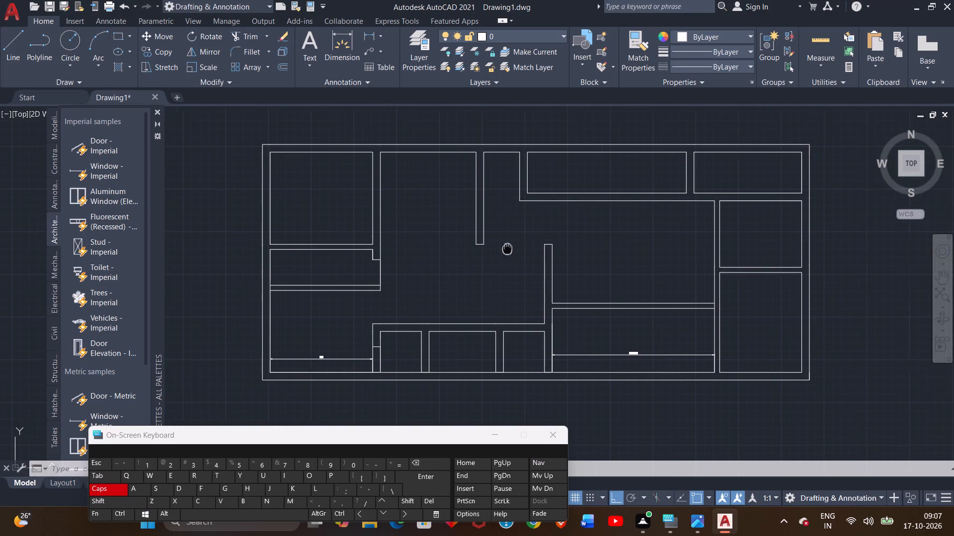
{"action": "middle_click_drag", "start_coordinate": [509, 247], "coordinate": [547, 268]}
{"action": "middle_click_drag", "start_coordinate": [684, 228], "coordinate": [681, 243]}
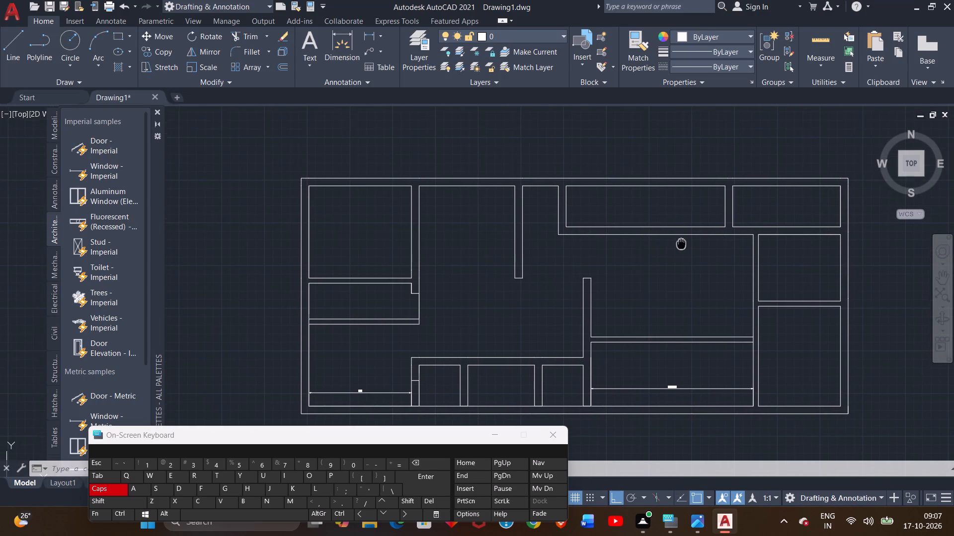
{"action": "middle_click_drag", "start_coordinate": [681, 243], "coordinate": [682, 244]}
{"action": "scroll", "coordinate": [696, 243], "scroll_direction": "up", "scroll_amount": 2}
{"action": "scroll", "coordinate": [694, 251], "scroll_direction": "down", "scroll_amount": 1}
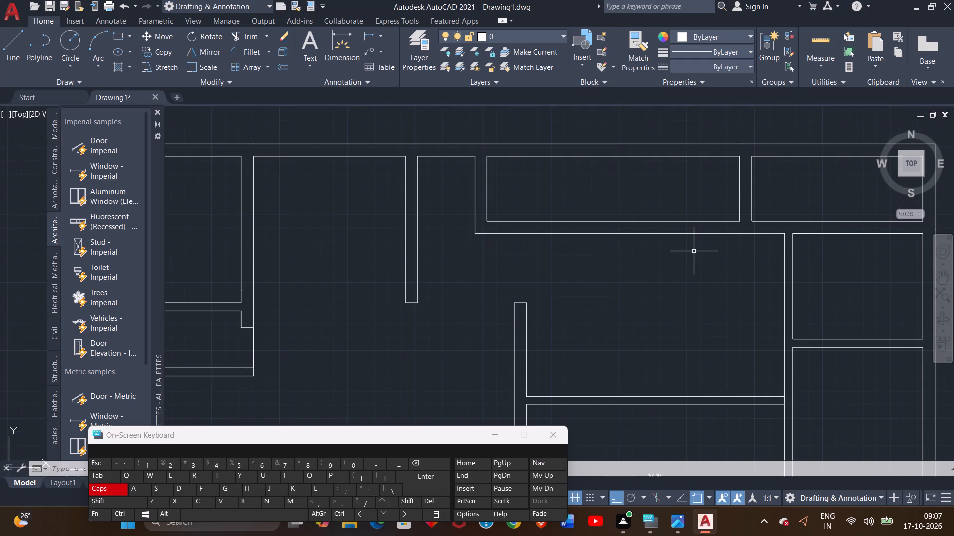
{"action": "middle_click_drag", "start_coordinate": [692, 251], "coordinate": [685, 251]}
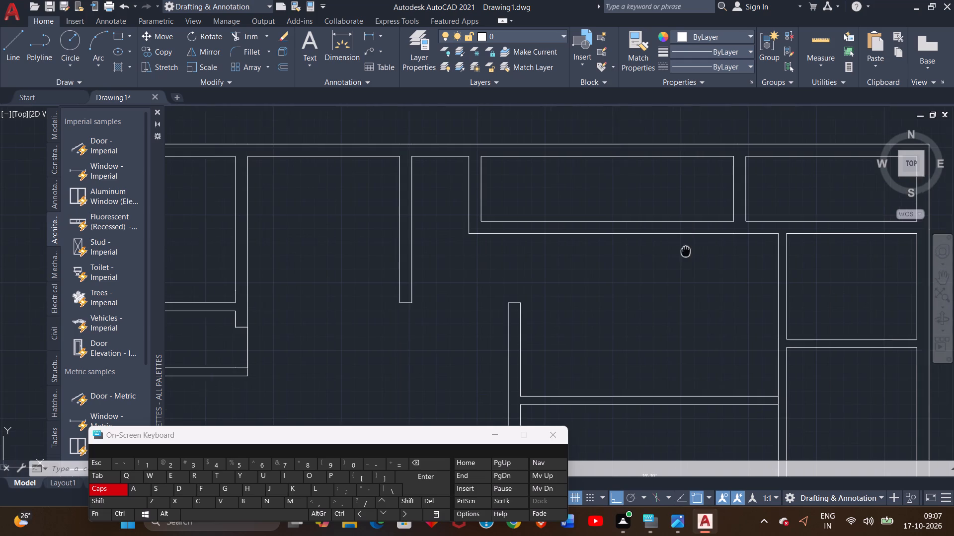
{"action": "middle_click_drag", "start_coordinate": [685, 251], "coordinate": [660, 219]}
{"action": "scroll", "coordinate": [658, 320], "scroll_direction": "down", "scroll_amount": 1}
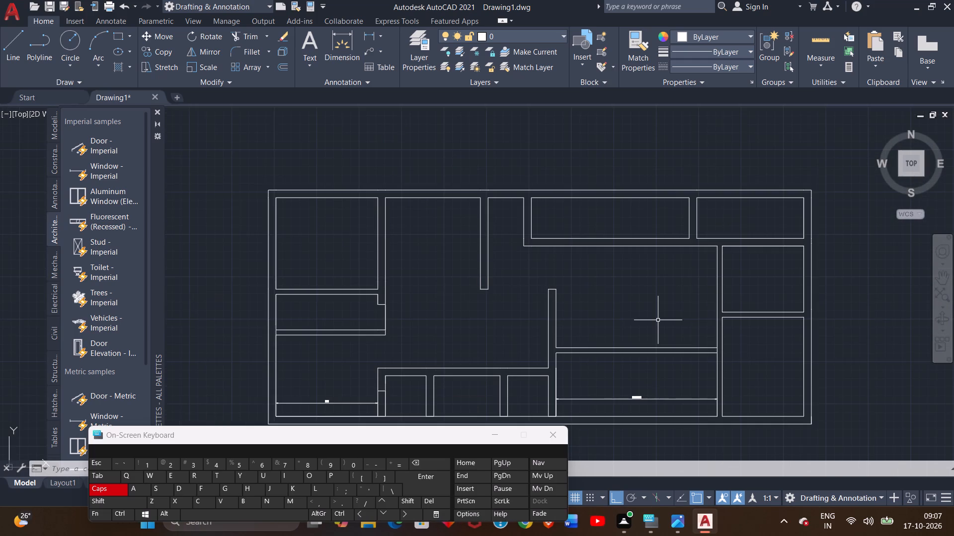
{"action": "middle_click_drag", "start_coordinate": [658, 320], "coordinate": [661, 286]}
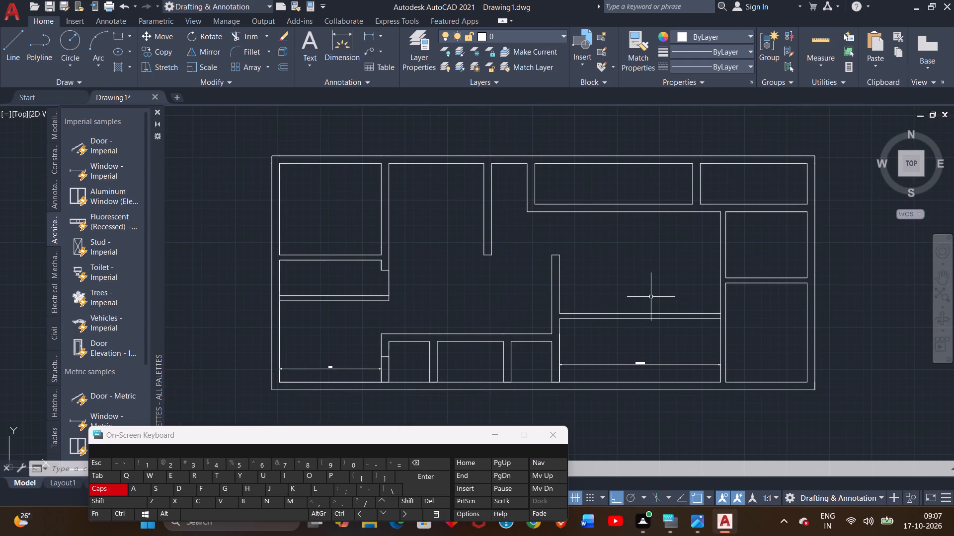
Delete the width dimensions in the wide lower room beside the bottom-right corner room and in the plan's bottom-left room.
{"action": "scroll", "coordinate": [672, 251], "scroll_direction": "down", "scroll_amount": 1}
{"action": "middle_click_drag", "start_coordinate": [676, 381], "coordinate": [653, 296]}
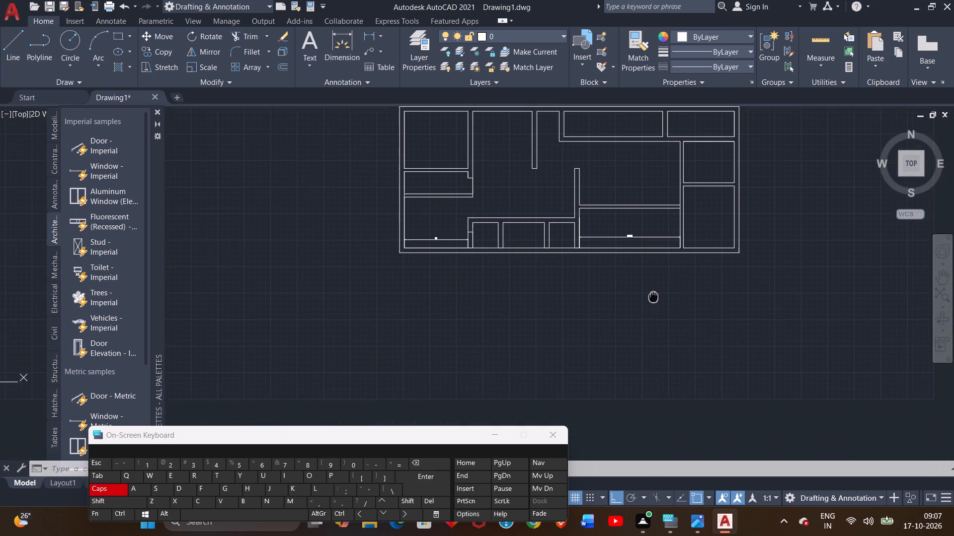
{"action": "middle_click_drag", "start_coordinate": [653, 296], "coordinate": [653, 295]}
{"action": "scroll", "coordinate": [643, 290], "scroll_direction": "up", "scroll_amount": 1}
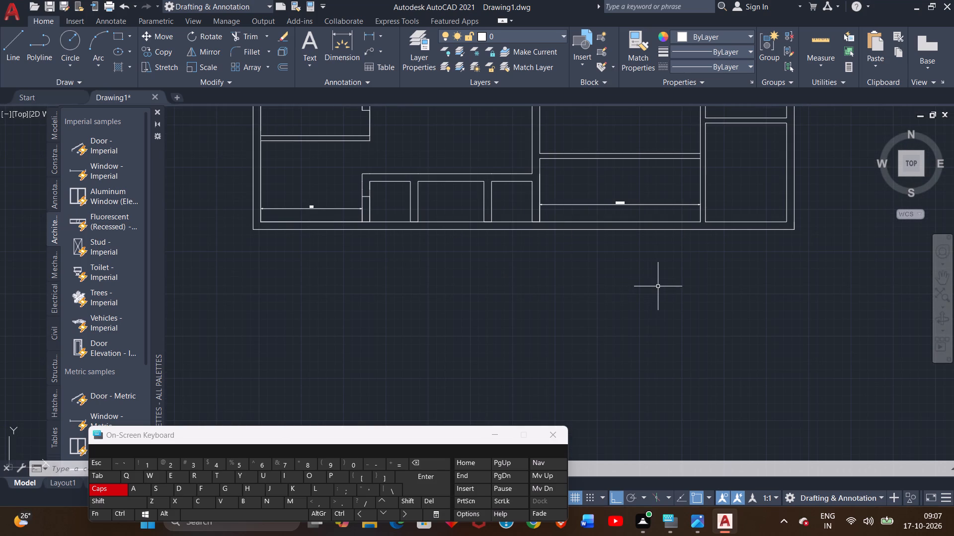
{"action": "left_click", "coordinate": [612, 204]}
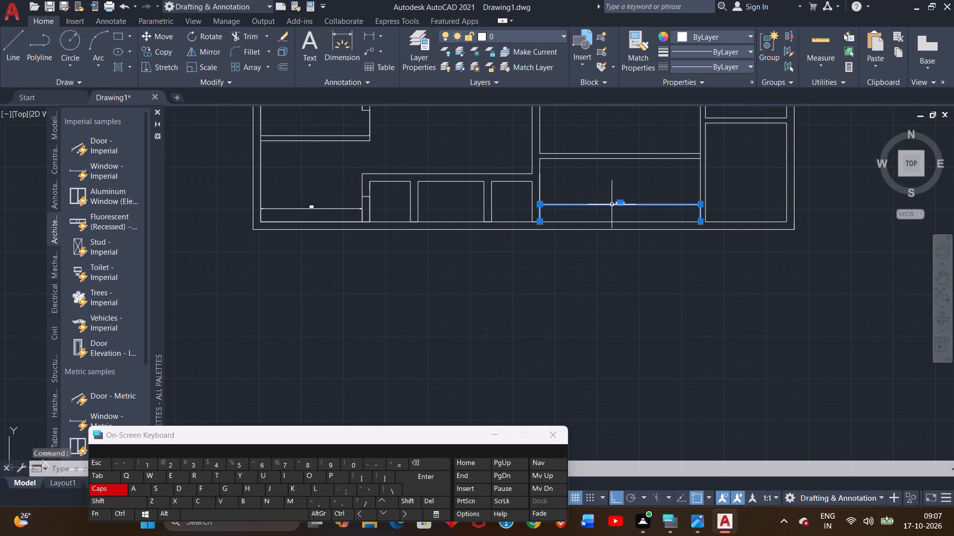
{"action": "key", "text": "Delete"}
{"action": "scroll", "coordinate": [318, 211], "scroll_direction": "up", "scroll_amount": 2}
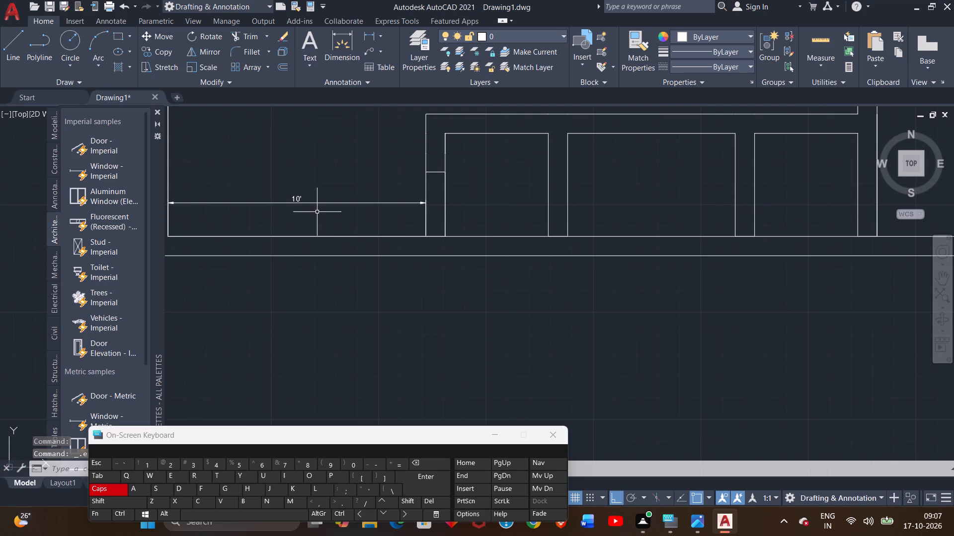
{"action": "left_click", "coordinate": [310, 203]}
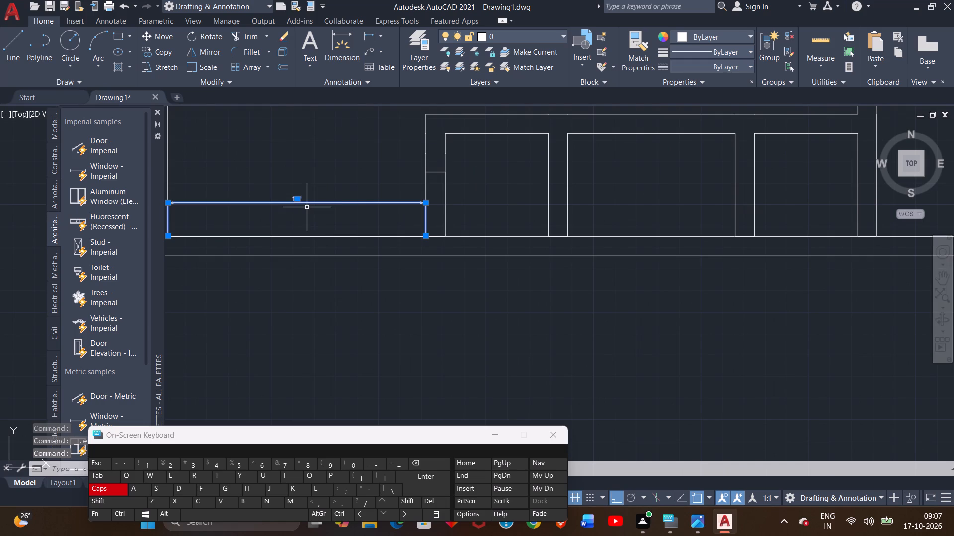
{"action": "key", "text": "Delete"}
{"action": "scroll", "coordinate": [313, 211], "scroll_direction": "down", "scroll_amount": 2}
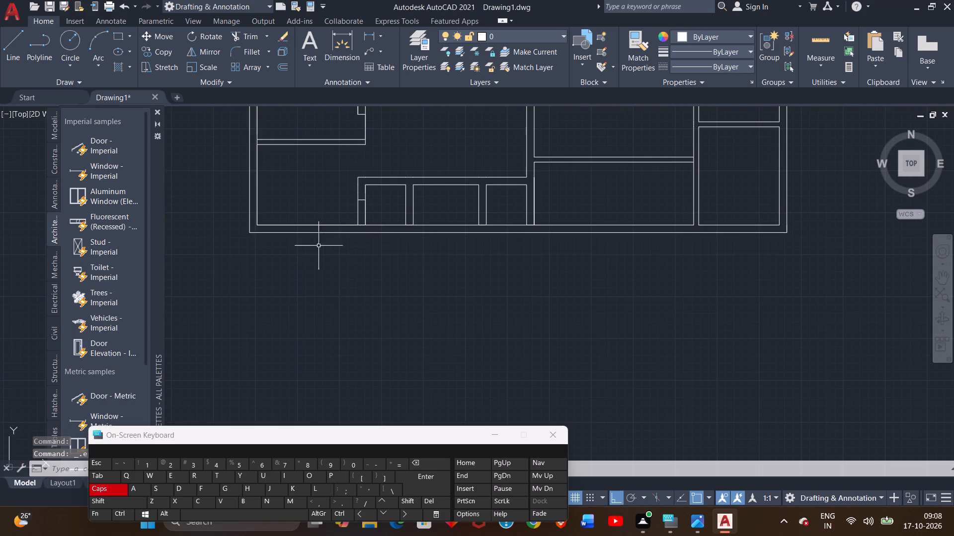
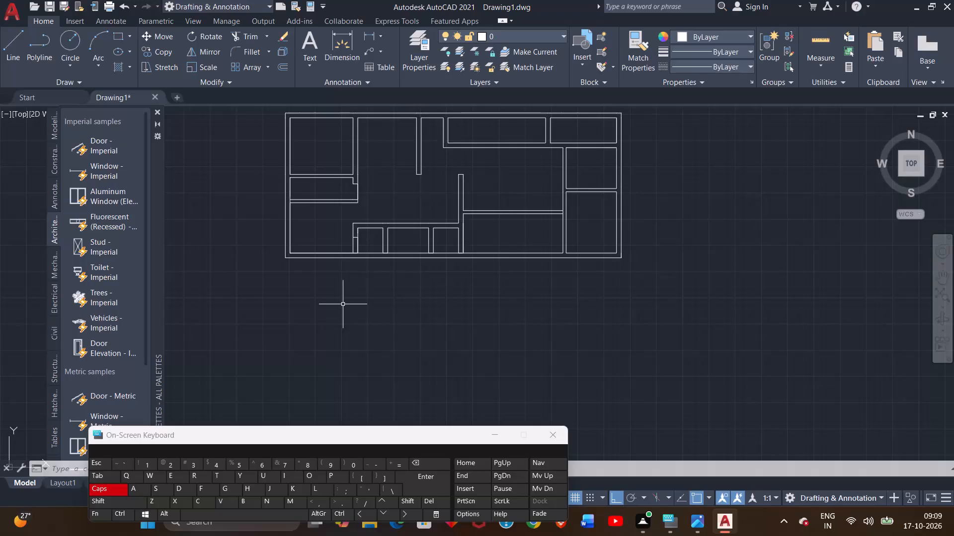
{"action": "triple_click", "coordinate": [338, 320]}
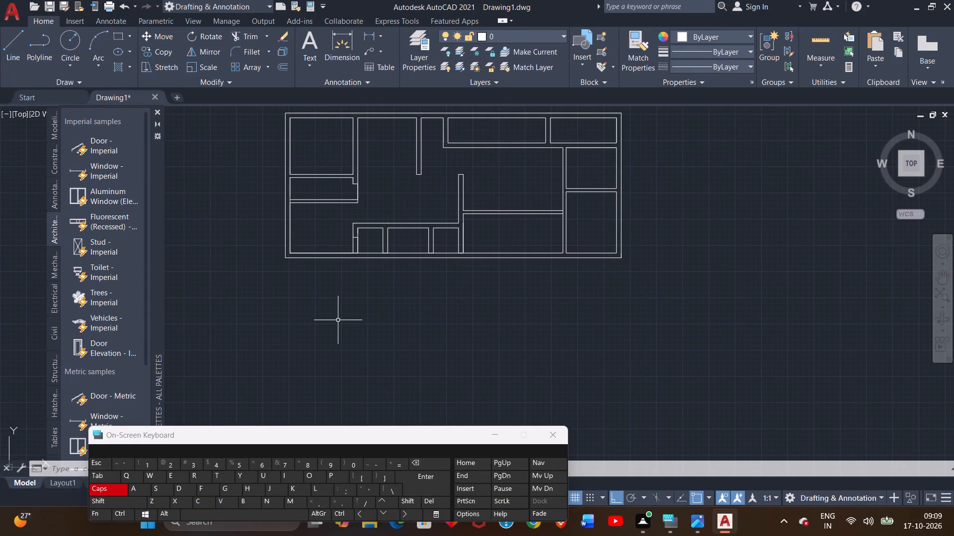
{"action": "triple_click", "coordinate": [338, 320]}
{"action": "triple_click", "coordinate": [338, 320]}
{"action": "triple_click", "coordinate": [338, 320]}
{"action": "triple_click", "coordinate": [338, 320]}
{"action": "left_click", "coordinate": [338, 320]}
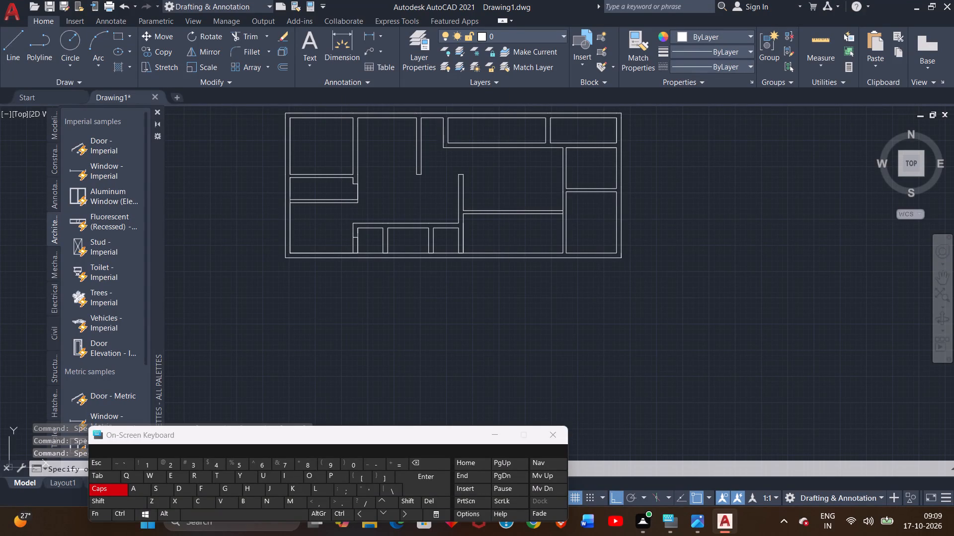
Draw a line about 12 ft down from the plan's bottom-left outer corner and continue it into a closed rectangle matching the plan's width.
{"action": "middle_click_drag", "start_coordinate": [338, 320], "coordinate": [367, 311]}
{"action": "left_click", "coordinate": [13, 35]}
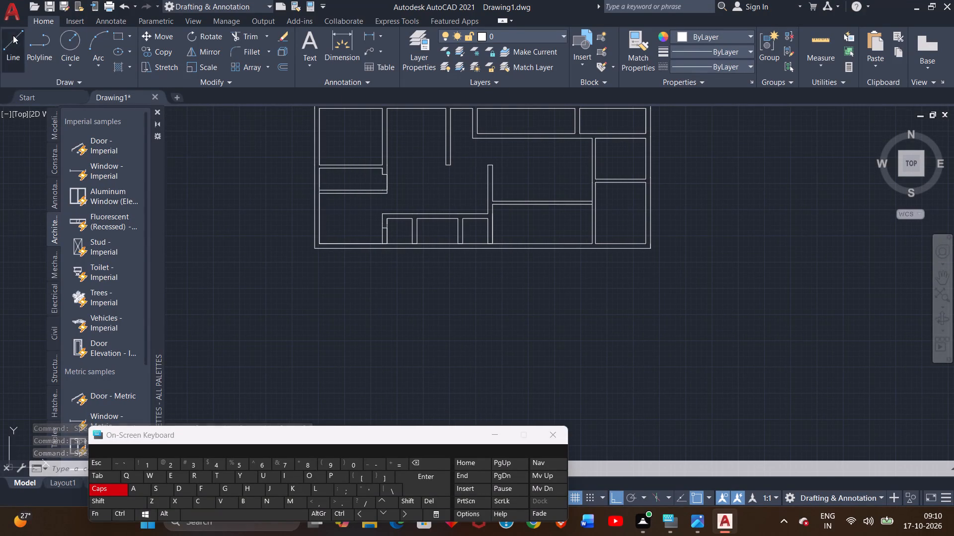
{"action": "left_click", "coordinate": [313, 251]}
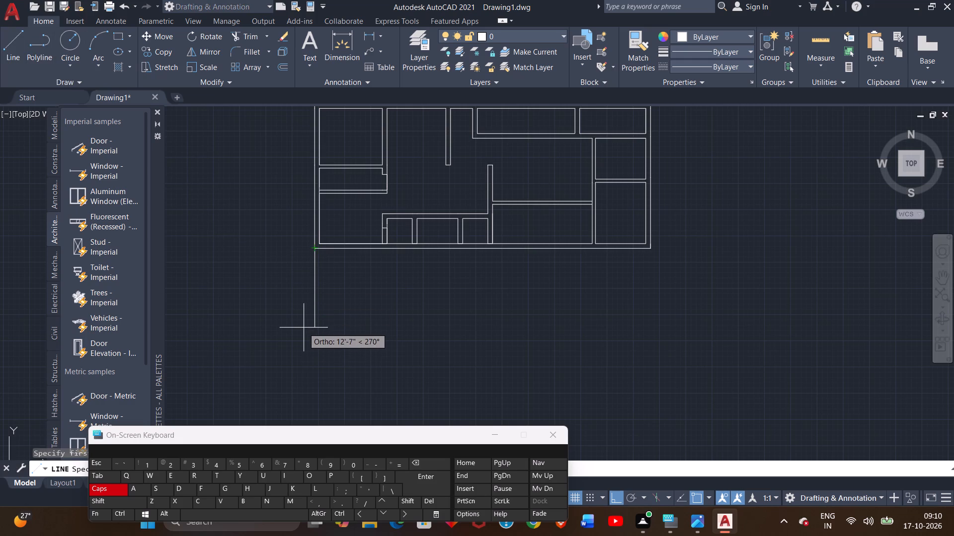
{"action": "double_click", "coordinate": [305, 325]}
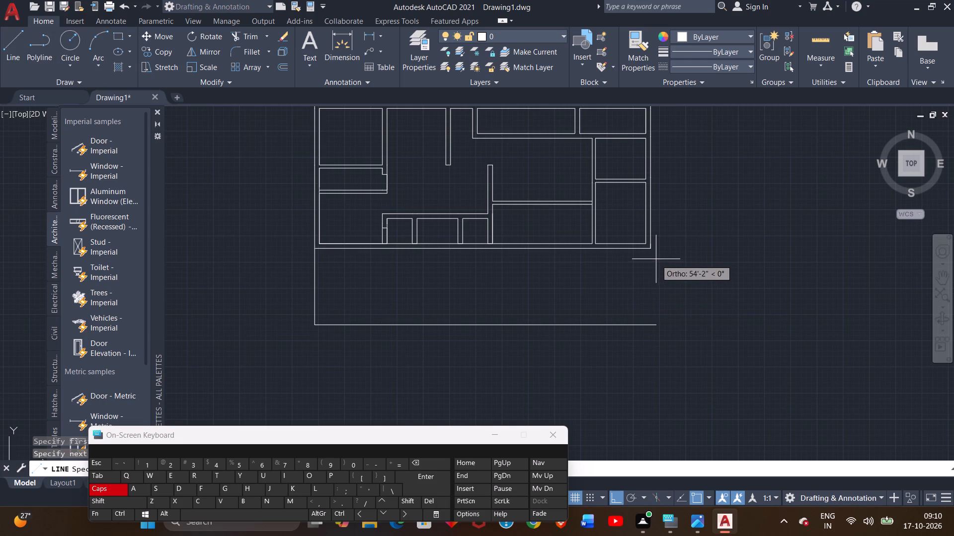
{"action": "double_click", "coordinate": [650, 325]}
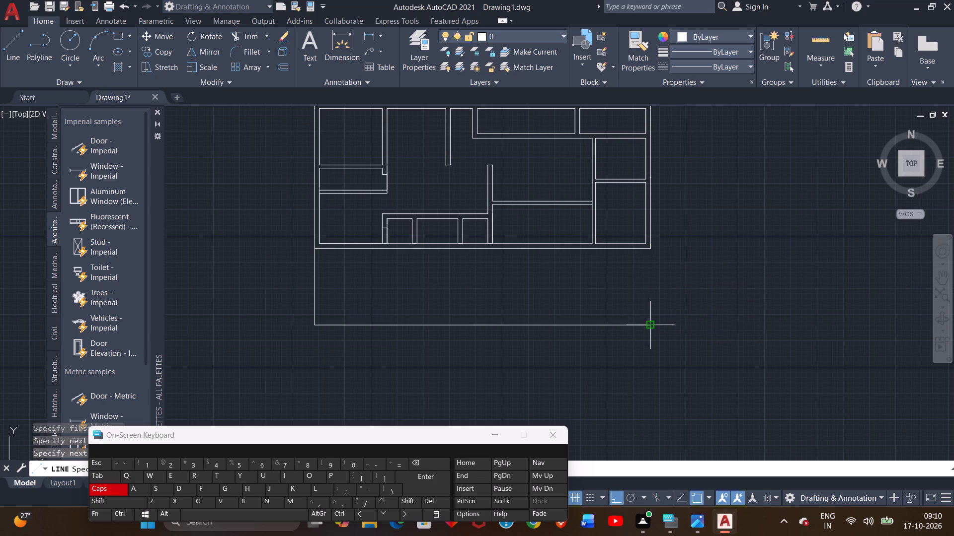
{"action": "scroll", "coordinate": [658, 393], "scroll_direction": "down", "scroll_amount": 1}
{"action": "middle_click_drag", "start_coordinate": [659, 400], "coordinate": [653, 313]}
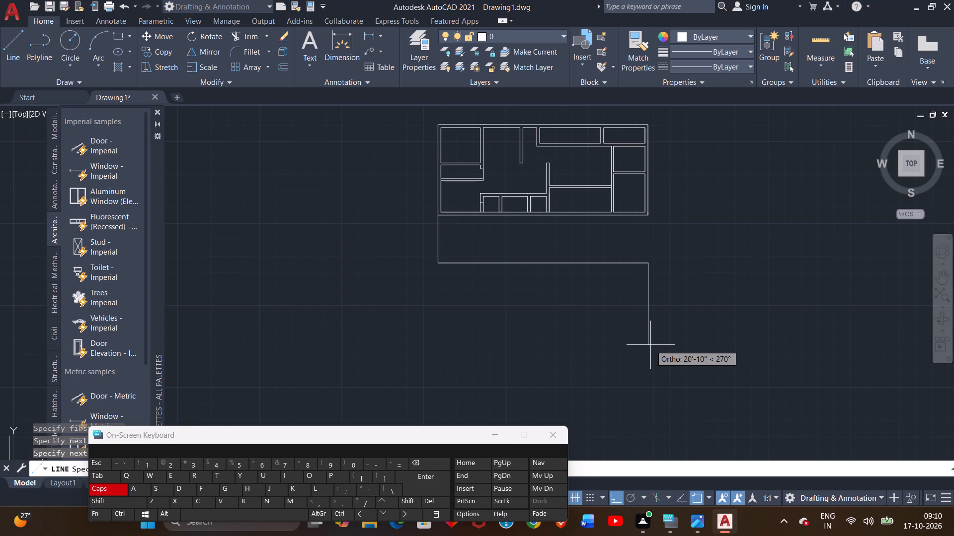
{"action": "left_click", "coordinate": [650, 384]}
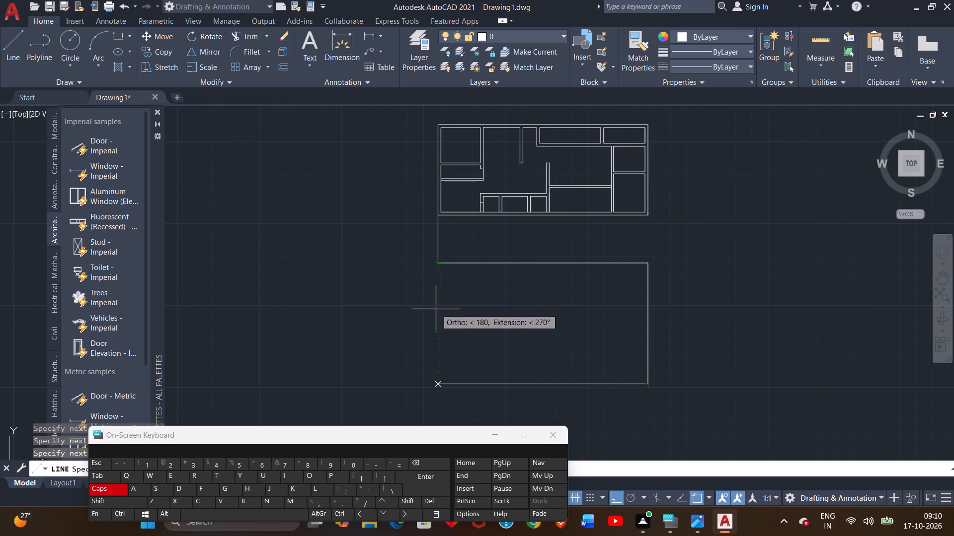
{"action": "left_click", "coordinate": [438, 383]}
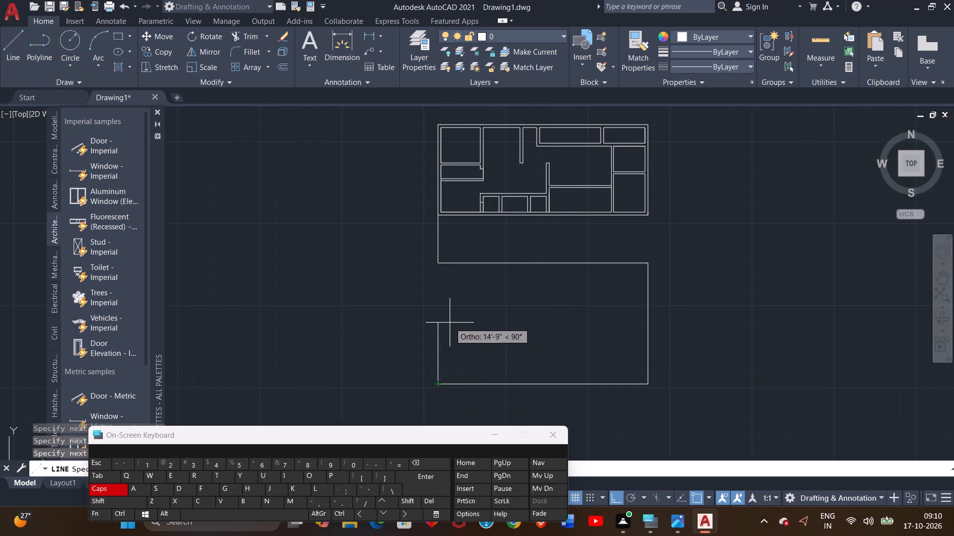
{"action": "left_click", "coordinate": [439, 262]}
{"action": "right_click", "coordinate": [439, 262]}
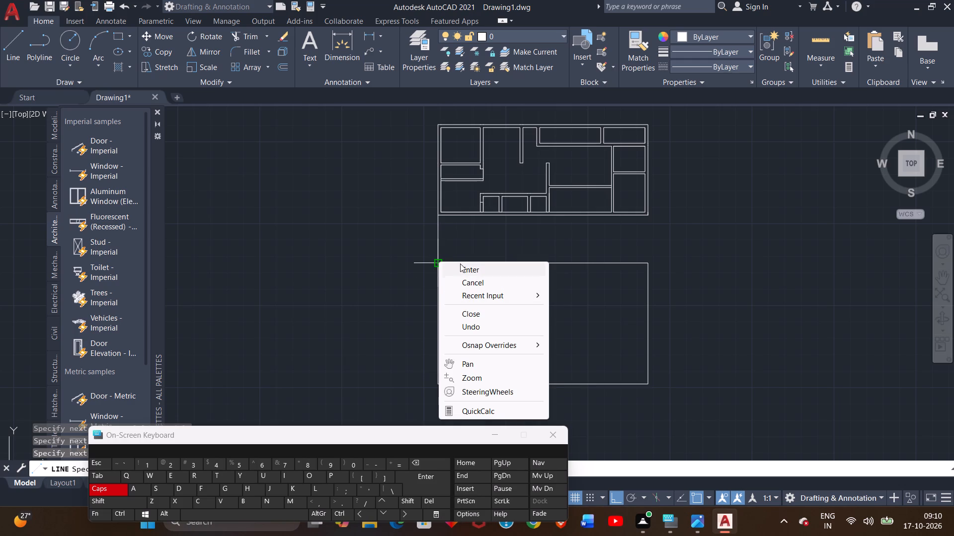
{"action": "left_click", "coordinate": [460, 263]}
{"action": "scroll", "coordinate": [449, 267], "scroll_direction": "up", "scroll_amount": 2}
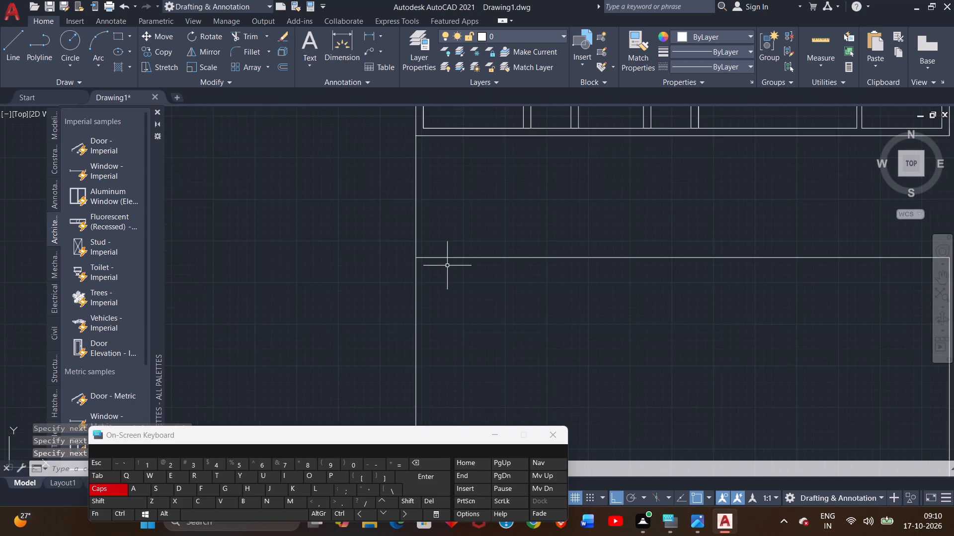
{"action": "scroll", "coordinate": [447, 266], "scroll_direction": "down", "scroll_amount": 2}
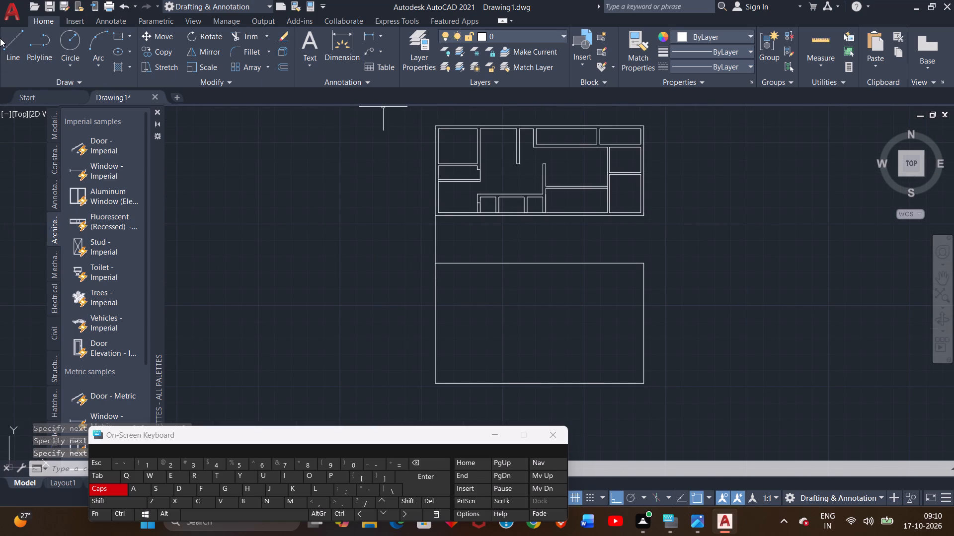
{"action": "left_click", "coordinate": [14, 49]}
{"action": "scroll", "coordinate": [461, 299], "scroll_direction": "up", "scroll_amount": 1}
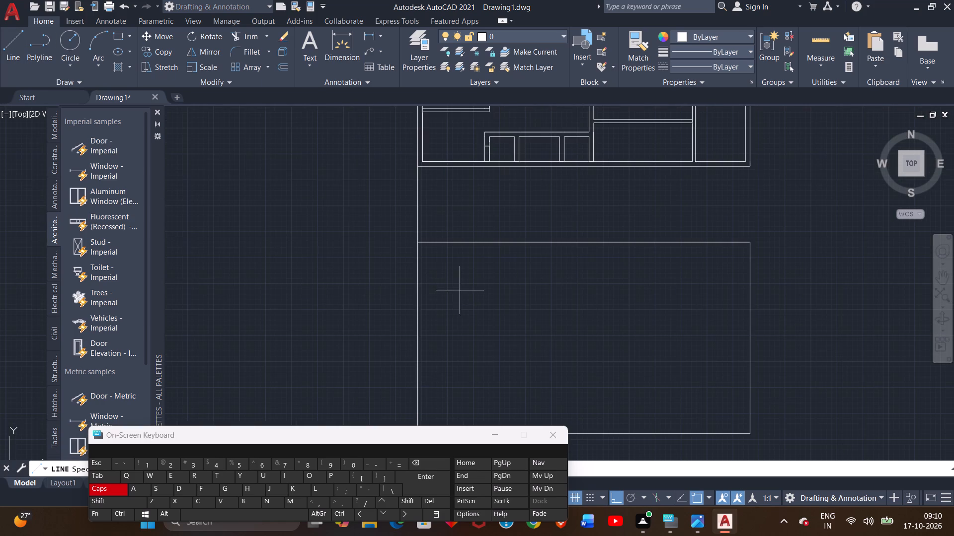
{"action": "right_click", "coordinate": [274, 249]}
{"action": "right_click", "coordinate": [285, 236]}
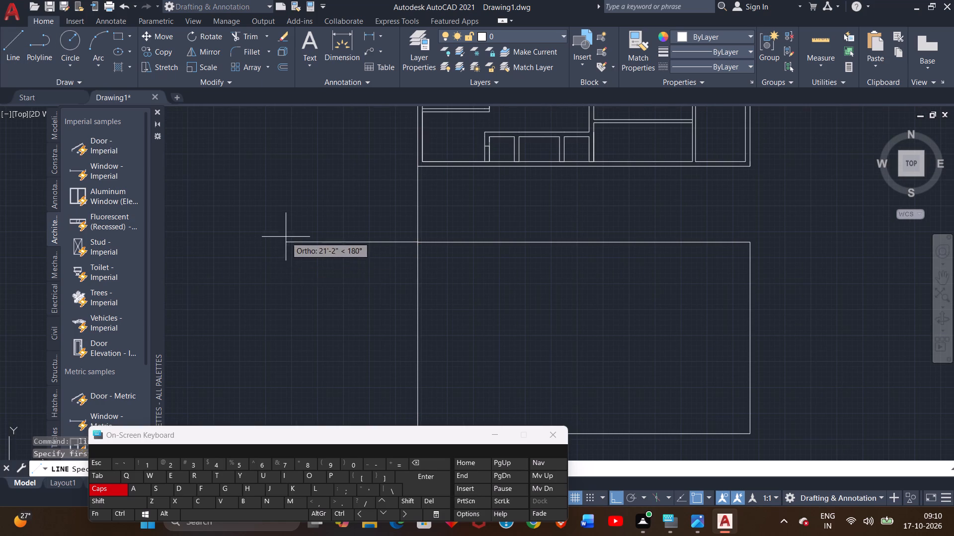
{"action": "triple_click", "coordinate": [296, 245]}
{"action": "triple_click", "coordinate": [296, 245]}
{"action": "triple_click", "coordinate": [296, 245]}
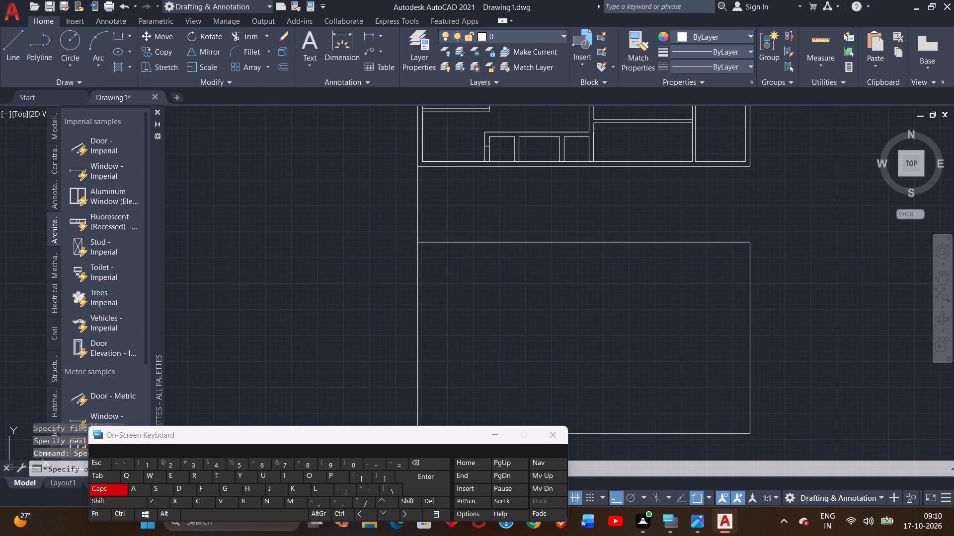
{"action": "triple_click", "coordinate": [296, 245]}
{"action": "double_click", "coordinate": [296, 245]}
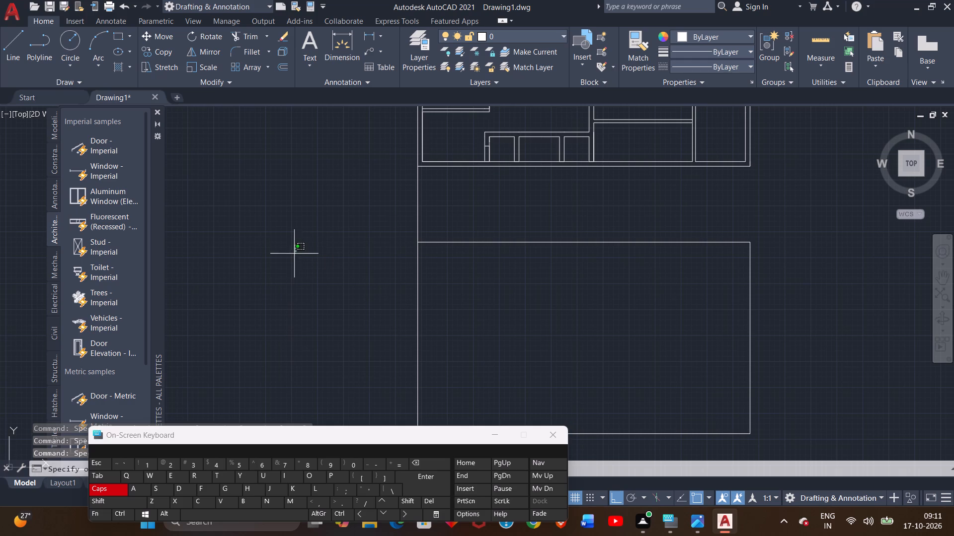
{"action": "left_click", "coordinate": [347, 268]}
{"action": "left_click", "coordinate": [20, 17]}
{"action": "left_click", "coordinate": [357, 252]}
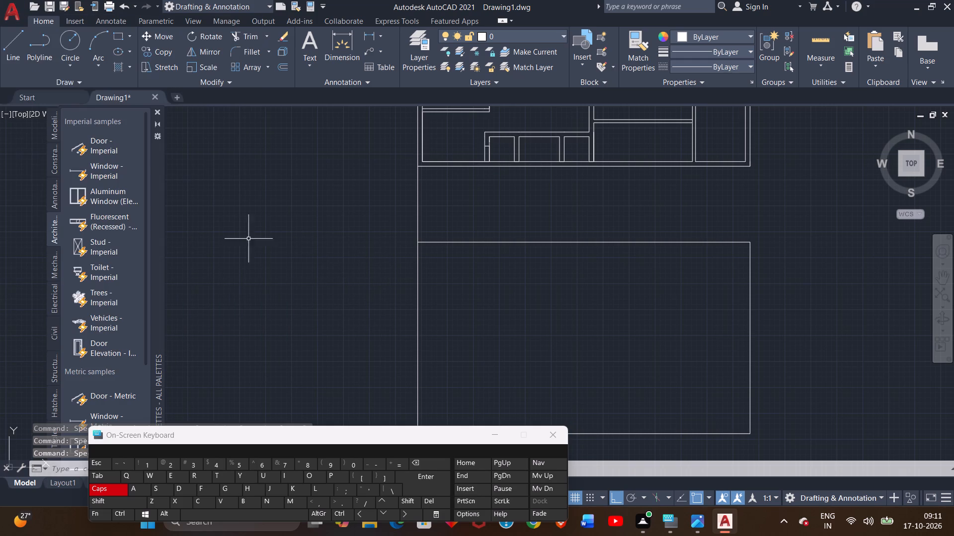
Start a line at the top-left corner of the new rectangle below the floor plan.
{"action": "double_click", "coordinate": [7, 48]}
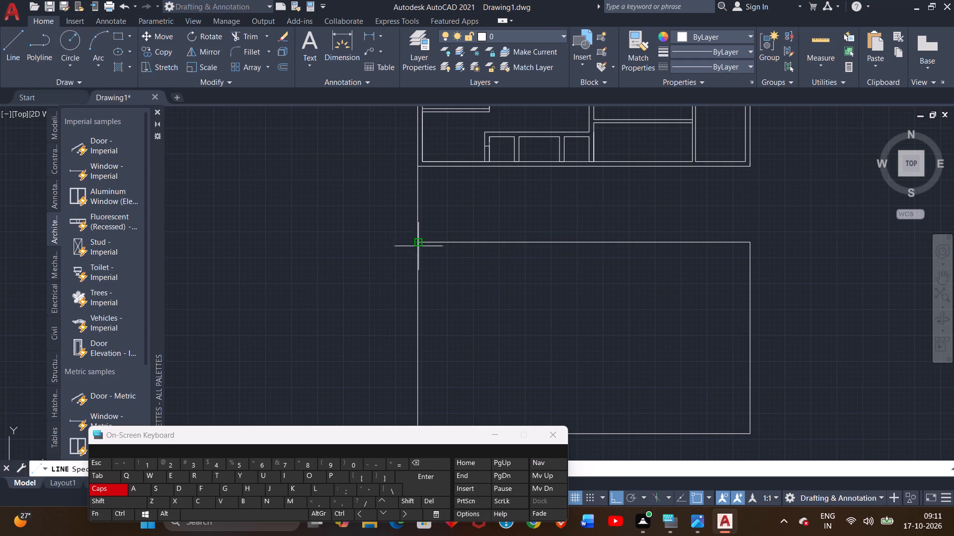
{"action": "double_click", "coordinate": [415, 242]}
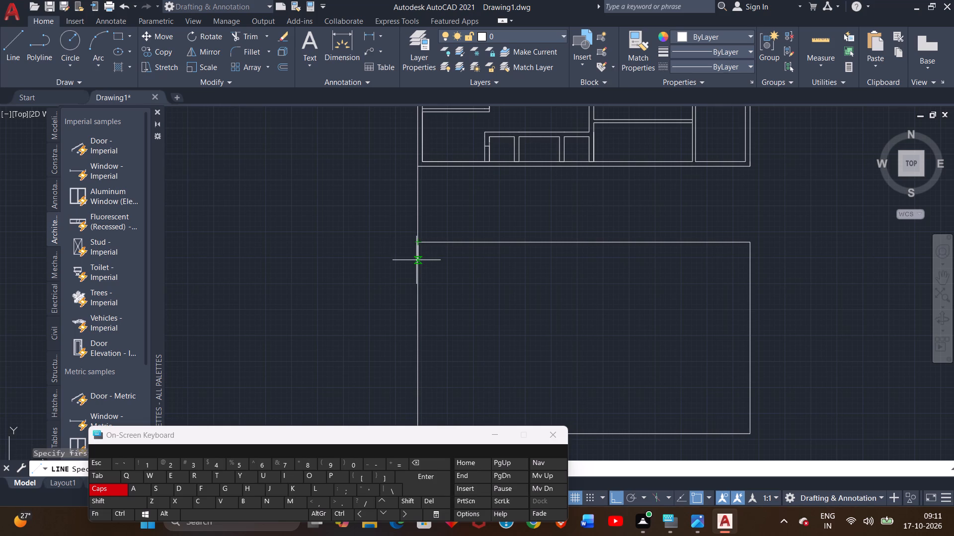
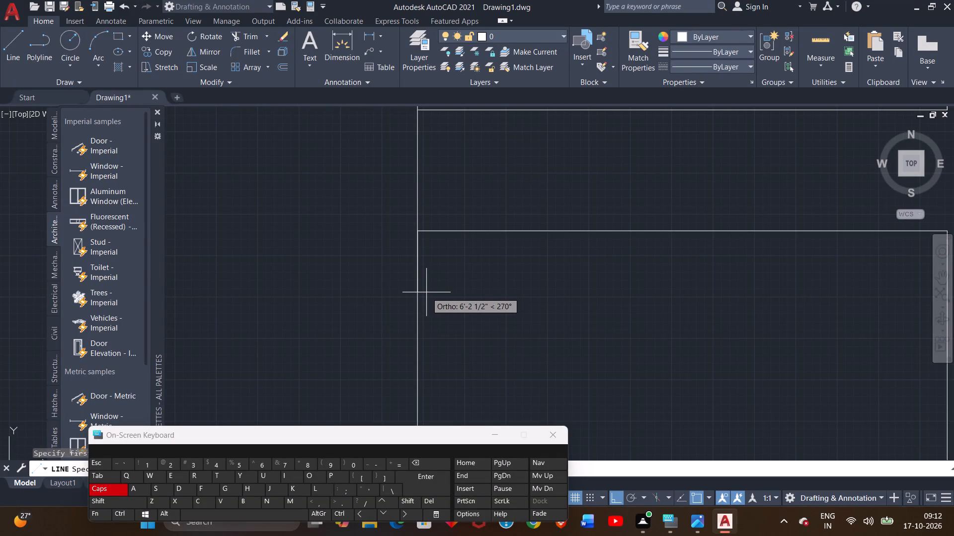
Continue the line 9" down from the lower rectangle's top-left corner and across to its right edge as the top wall's inner face.
{"action": "key", "text": "9"}
{"action": "key", "text": "shift+quotedbl"}
{"action": "key", "text": "Return"}
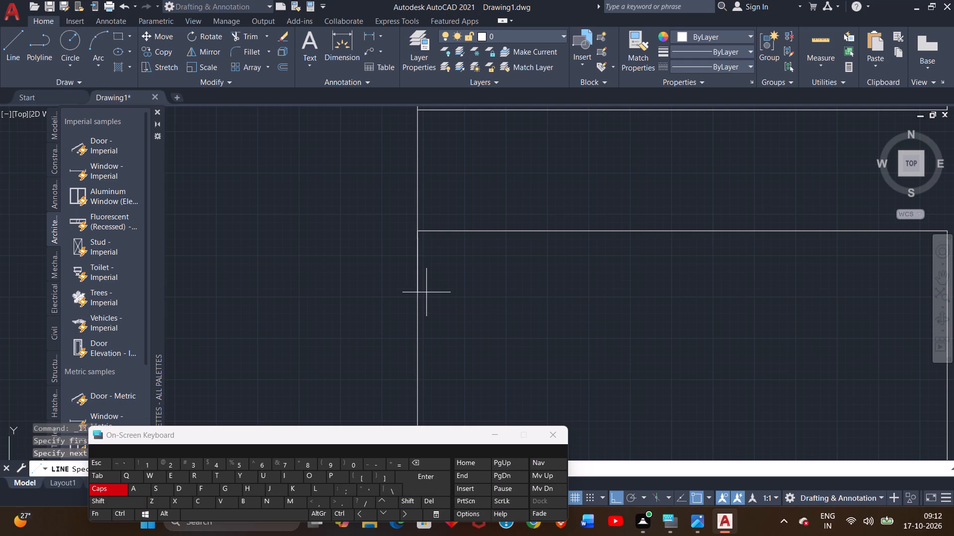
{"action": "scroll", "coordinate": [606, 313], "scroll_direction": "down", "scroll_amount": 2}
{"action": "middle_click_drag", "start_coordinate": [601, 313], "coordinate": [506, 337]}
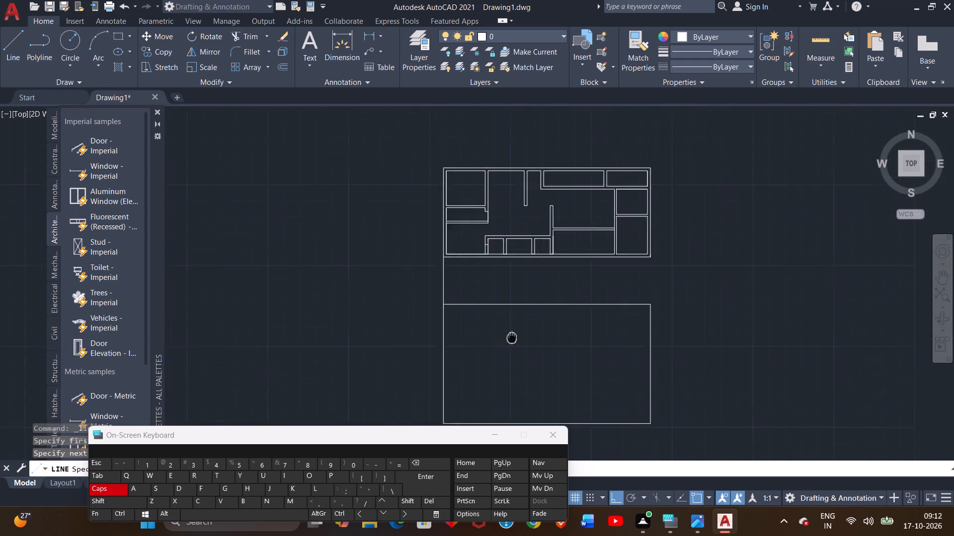
{"action": "middle_click_drag", "start_coordinate": [506, 337], "coordinate": [486, 351]}
{"action": "scroll", "coordinate": [540, 313], "scroll_direction": "up", "scroll_amount": 2}
{"action": "scroll", "coordinate": [595, 345], "scroll_direction": "up", "scroll_amount": 2}
{"action": "scroll", "coordinate": [751, 330], "scroll_direction": "down", "scroll_amount": 2}
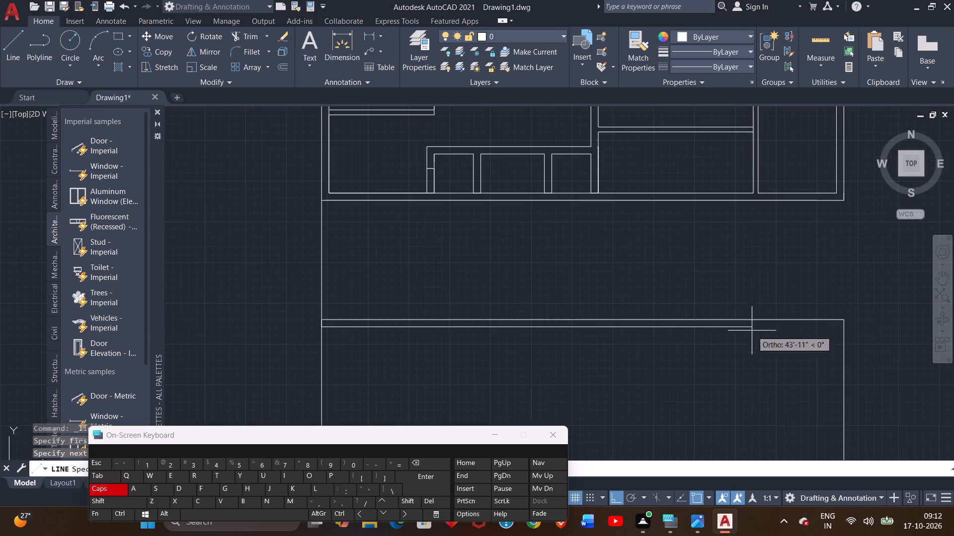
{"action": "left_click", "coordinate": [845, 324]}
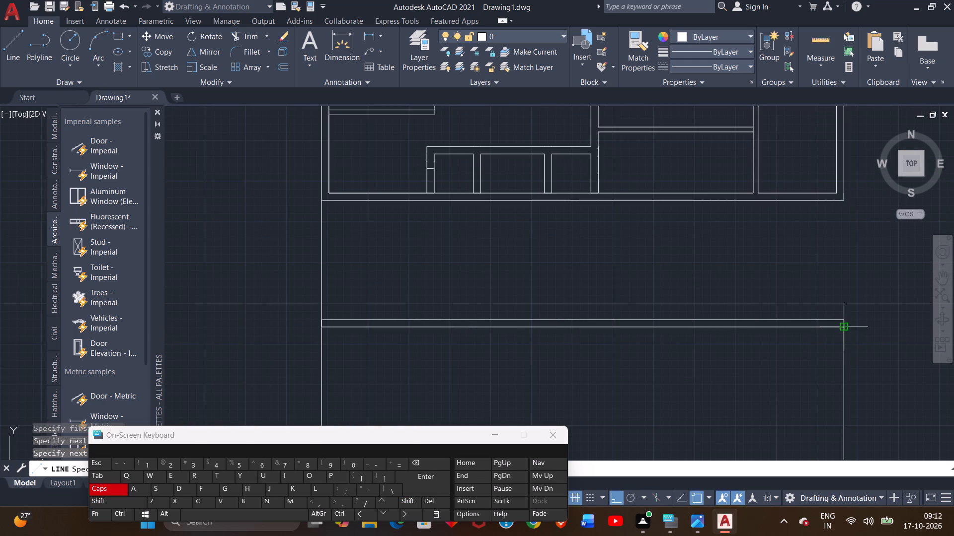
{"action": "right_click", "coordinate": [845, 324]}
{"action": "left_click", "coordinate": [855, 325]}
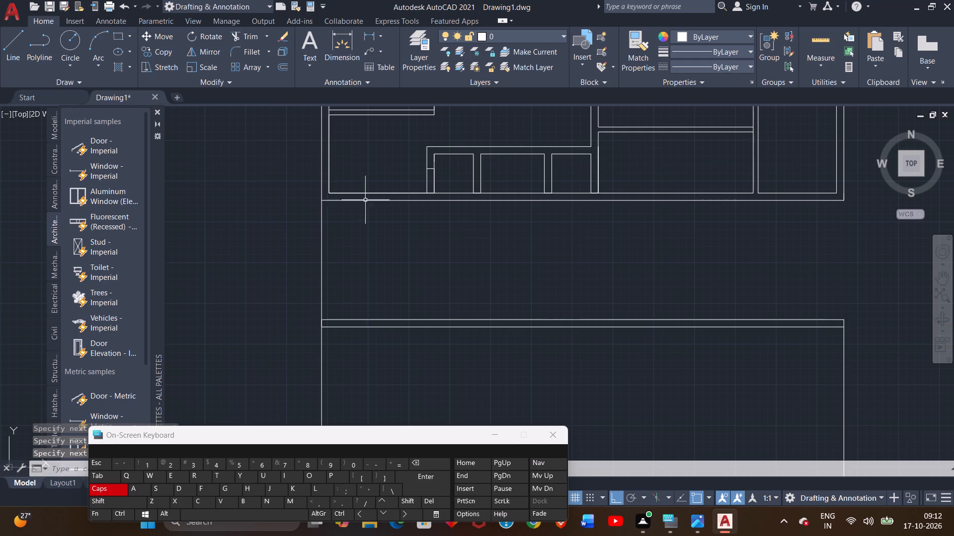
Draw a line from the inner top line's right end, 9" left and down to the rectangle's bottom edge.
{"action": "left_click", "coordinate": [5, 46]}
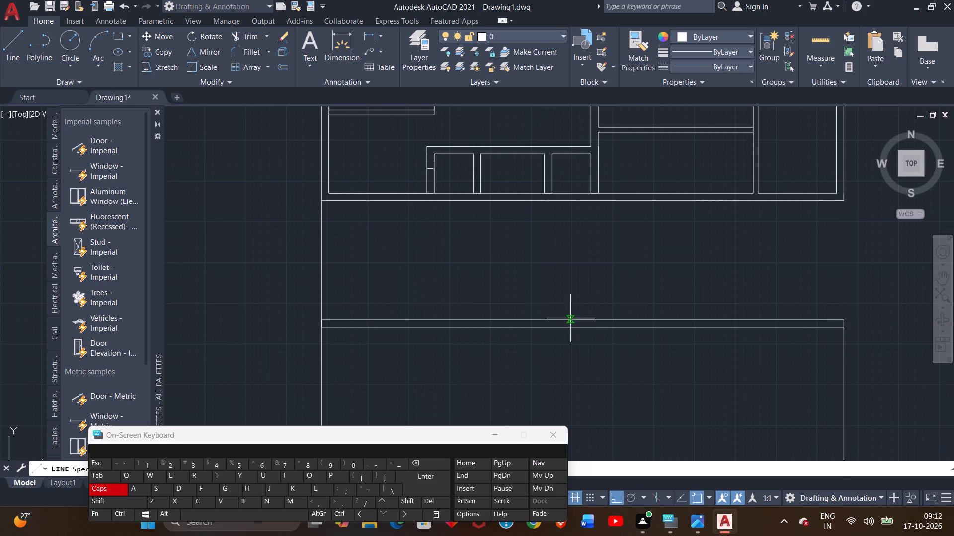
{"action": "middle_click_drag", "start_coordinate": [642, 325], "coordinate": [367, 282]}
{"action": "scroll", "coordinate": [569, 281], "scroll_direction": "up", "scroll_amount": 2}
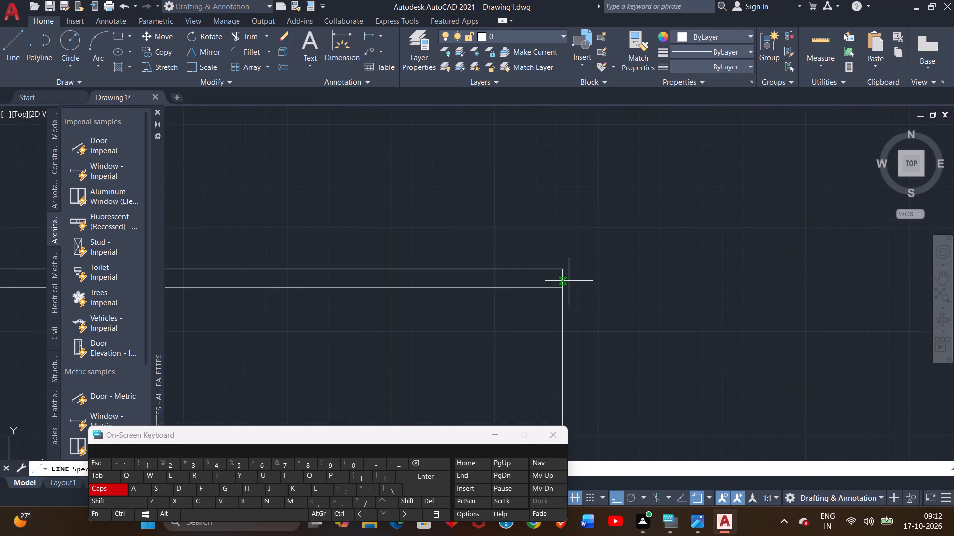
{"action": "left_click", "coordinate": [560, 290]}
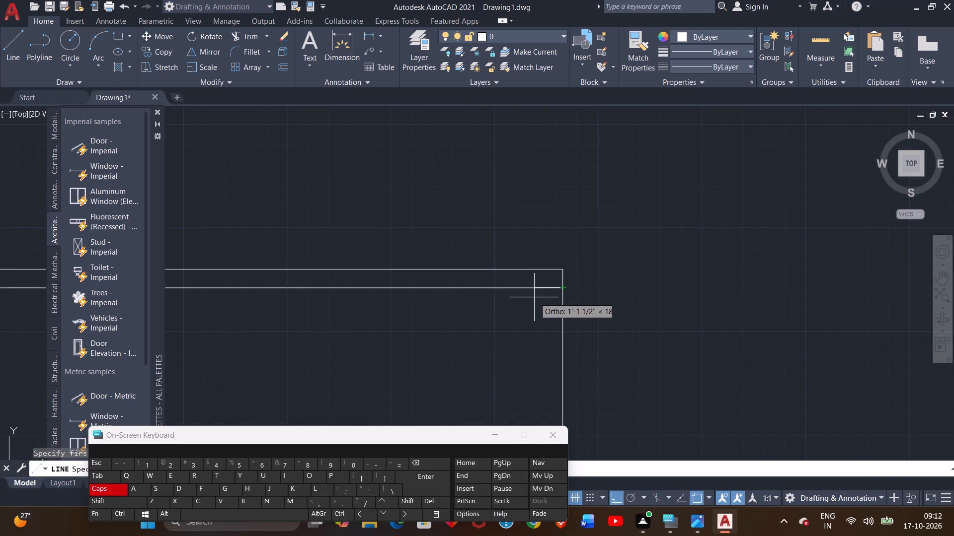
{"action": "key", "text": "9"}
{"action": "key", "text": "shift+quotedbl"}
{"action": "key", "text": "Return"}
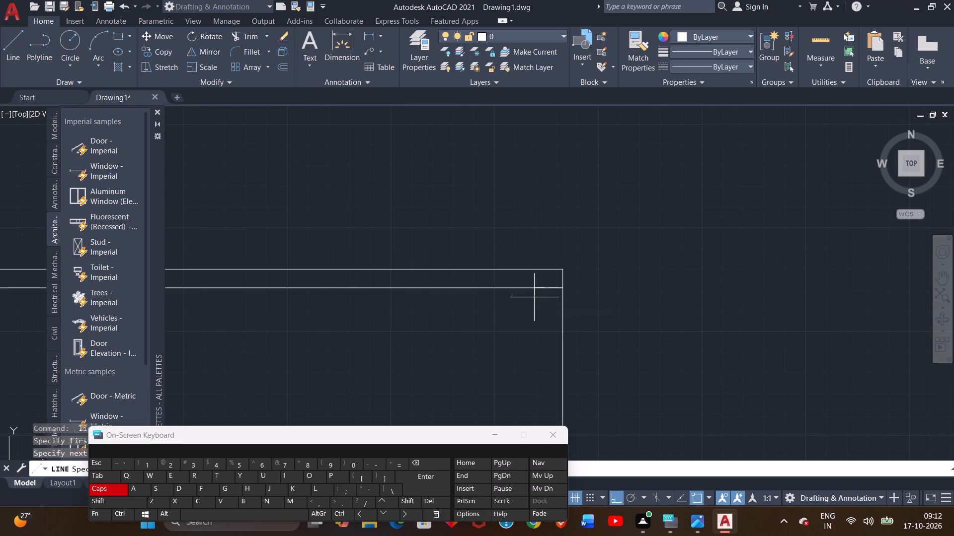
{"action": "scroll", "coordinate": [540, 385], "scroll_direction": "down", "scroll_amount": 2}
{"action": "middle_click_drag", "start_coordinate": [540, 385], "coordinate": [519, 249]}
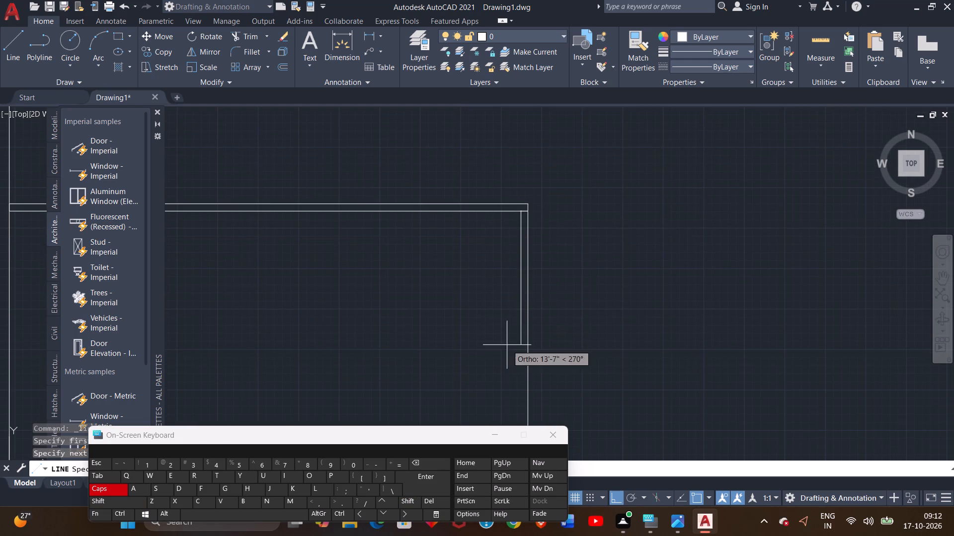
{"action": "middle_click_drag", "start_coordinate": [507, 347], "coordinate": [486, 226]}
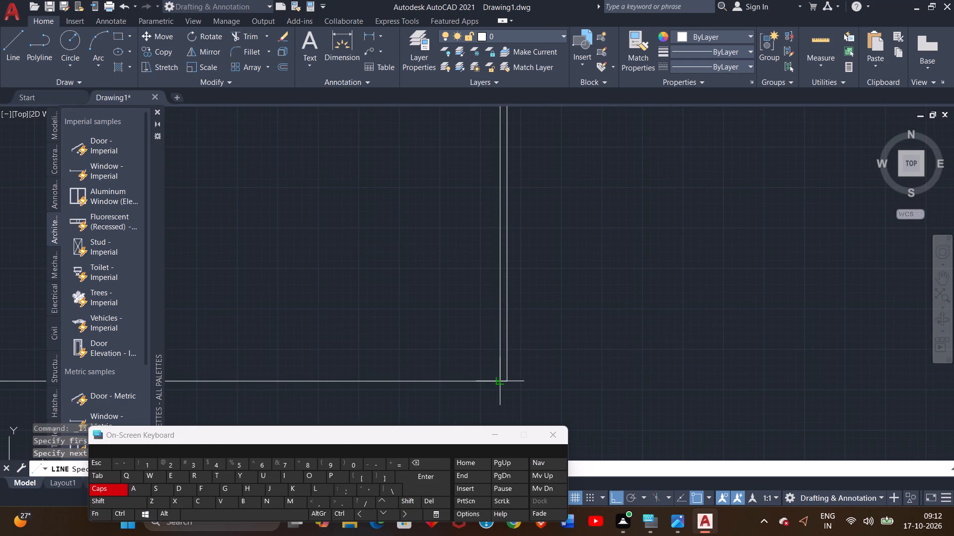
{"action": "left_click", "coordinate": [497, 382]}
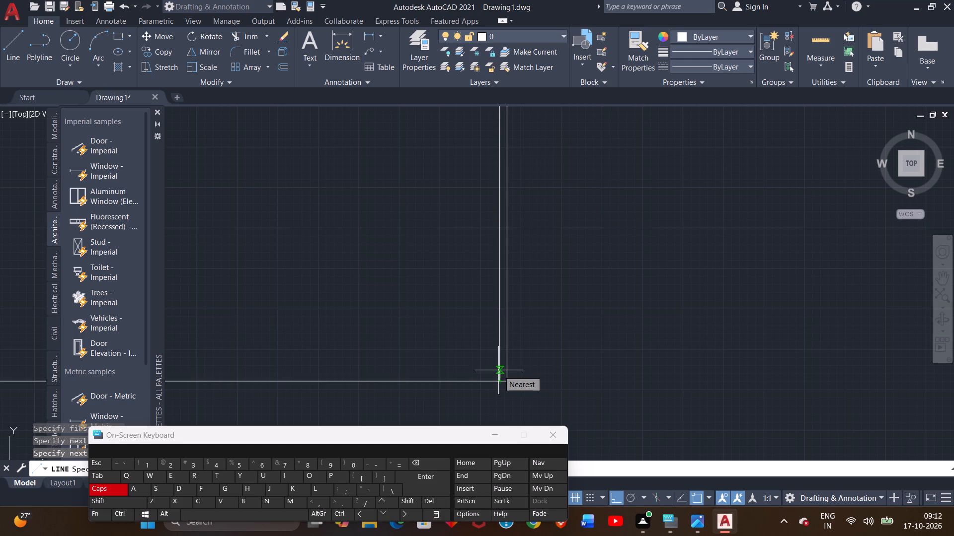
Continue the line 9" up from the bottom edge and across to the rectangle's left edge, finishing with a segment up that edge.
{"action": "key", "text": "9"}
{"action": "key", "text": "shift+quotedbl"}
{"action": "key", "text": "Return"}
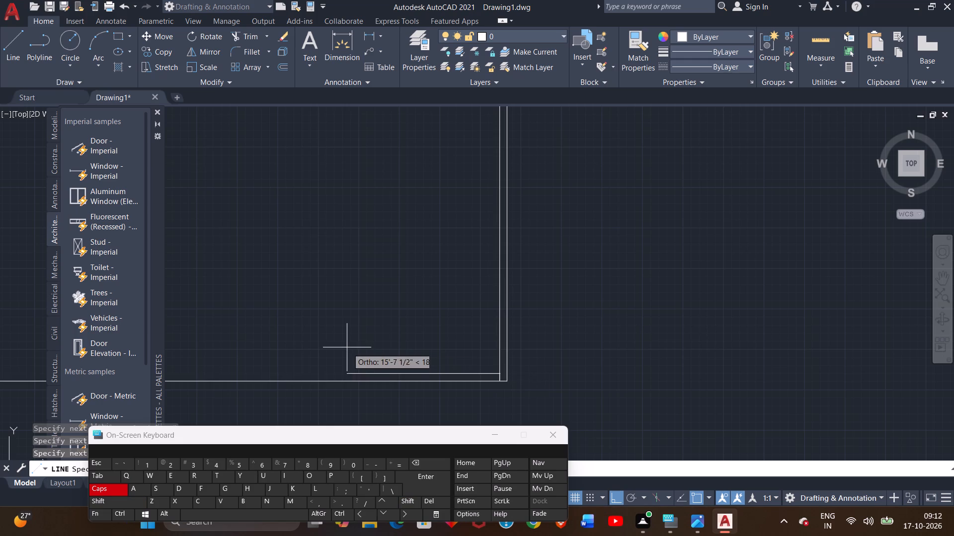
{"action": "scroll", "coordinate": [347, 347], "scroll_direction": "down", "scroll_amount": 1}
{"action": "middle_click_drag", "start_coordinate": [346, 346], "coordinate": [575, 321]}
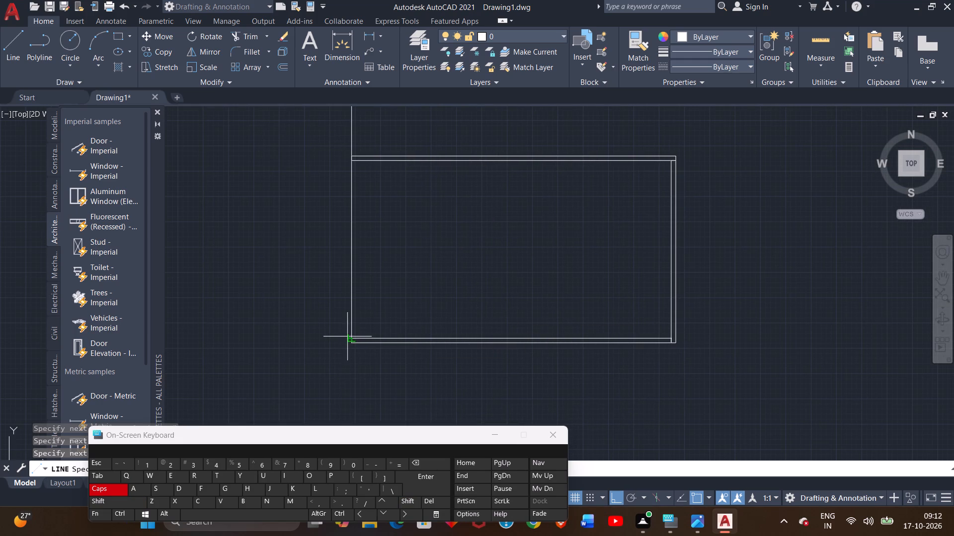
{"action": "scroll", "coordinate": [350, 320], "scroll_direction": "up", "scroll_amount": 3}
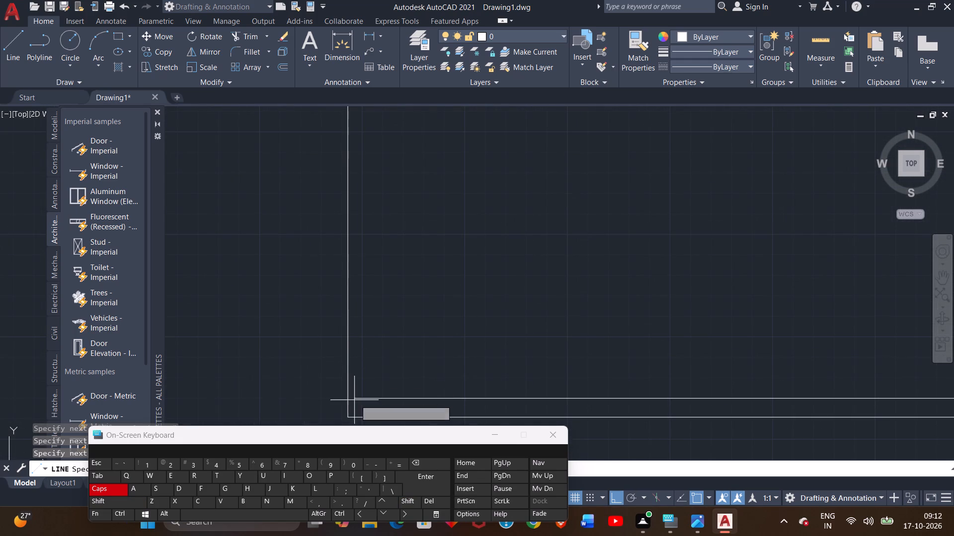
{"action": "left_click", "coordinate": [348, 399]}
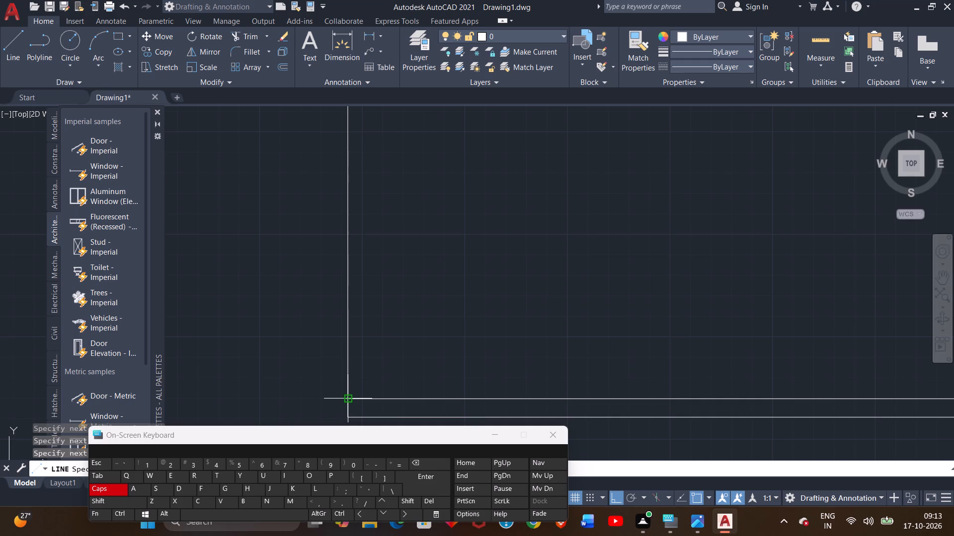
{"action": "right_click", "coordinate": [348, 399]}
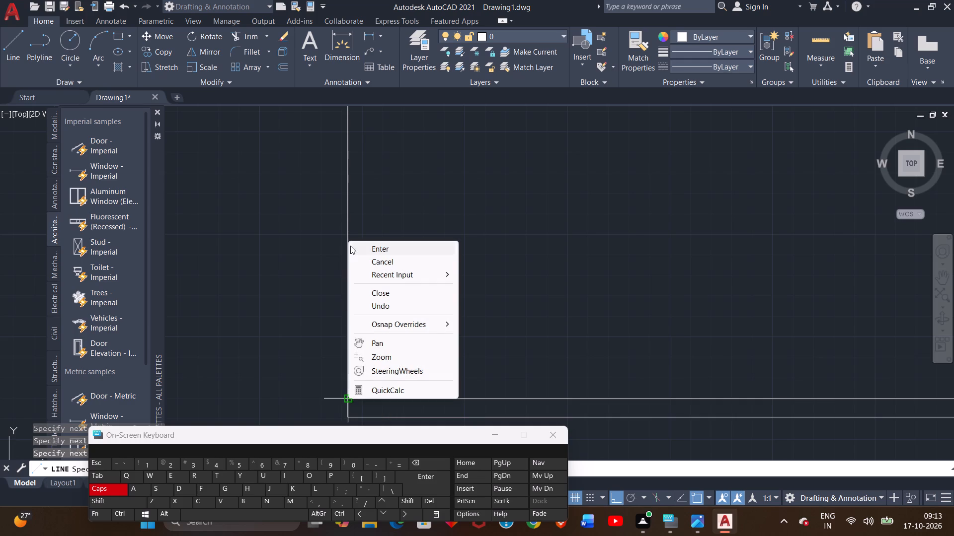
{"action": "left_click", "coordinate": [351, 240]}
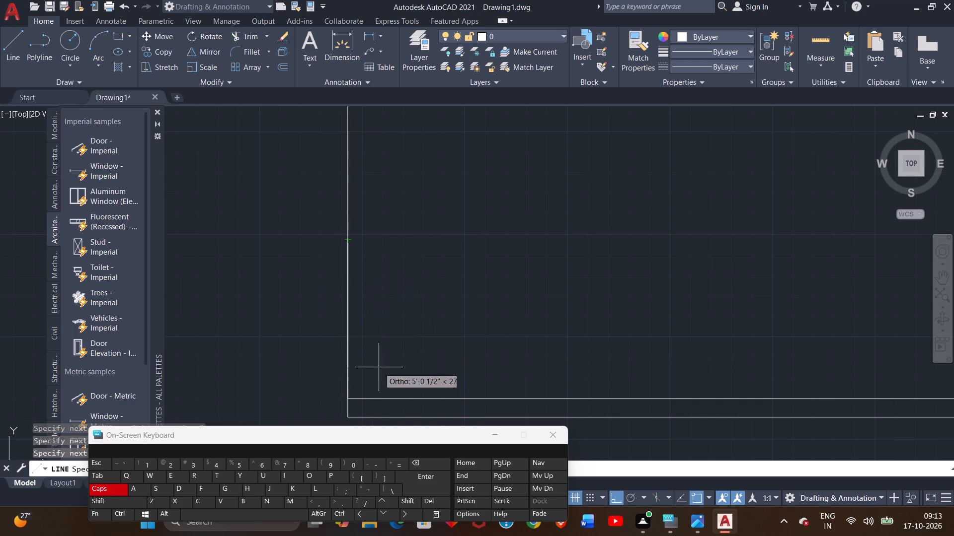
{"action": "right_click", "coordinate": [384, 311]}
{"action": "left_click", "coordinate": [410, 321]}
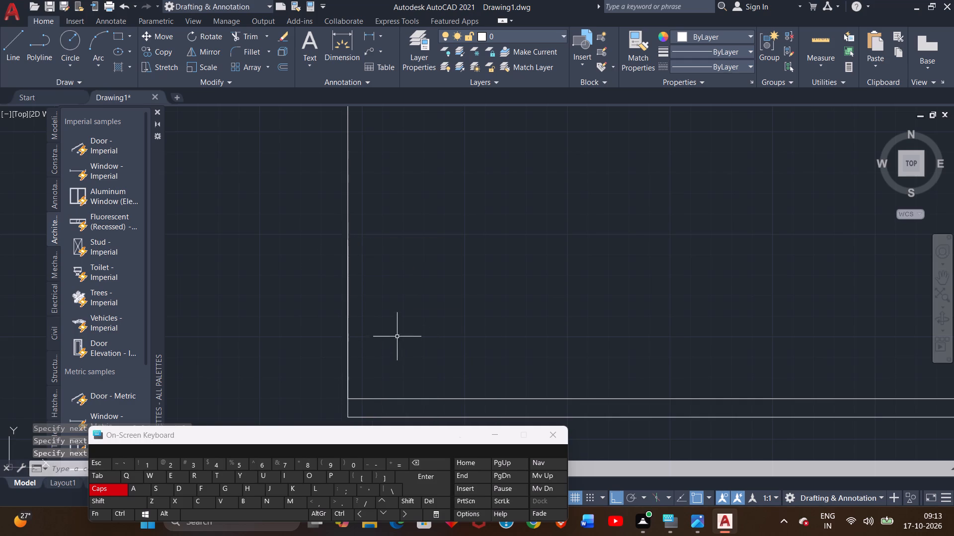
Draw a line from the rectangle's bottom-left corner, 9" right and up to the top edge as the left wall's inner face.
{"action": "middle_click_drag", "start_coordinate": [333, 271], "coordinate": [288, 201]}
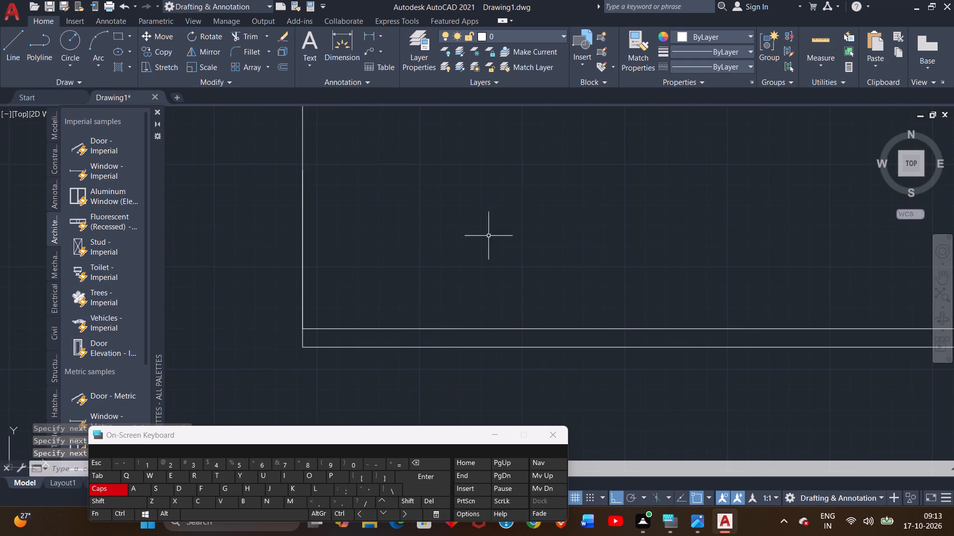
{"action": "left_click", "coordinate": [9, 44]}
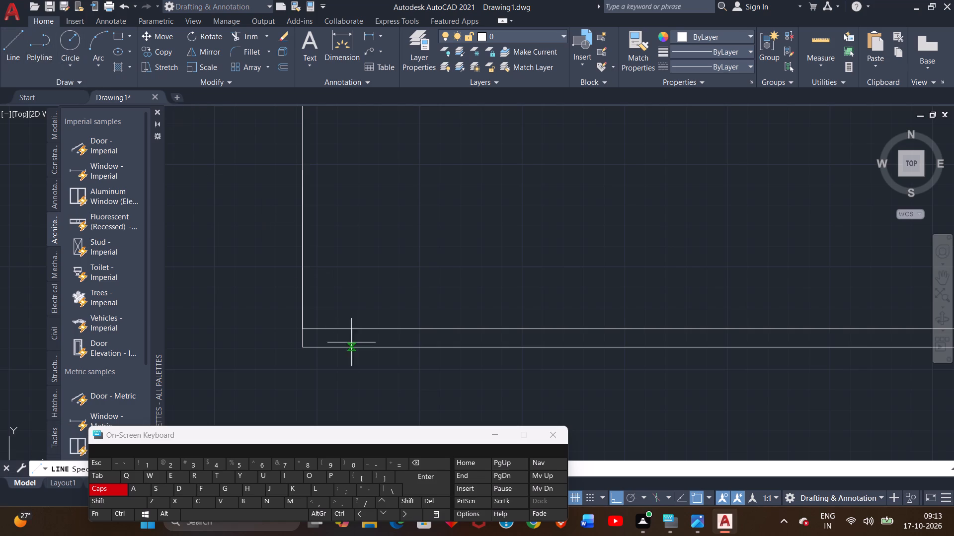
{"action": "left_click", "coordinate": [305, 348]}
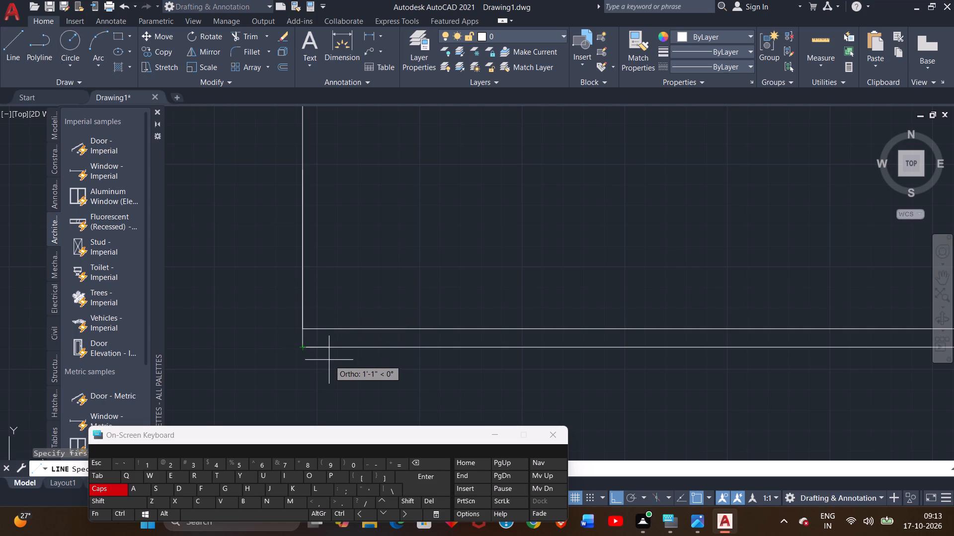
{"action": "key", "text": "9"}
{"action": "key", "text": "shift+colon"}
{"action": "key", "text": "Return"}
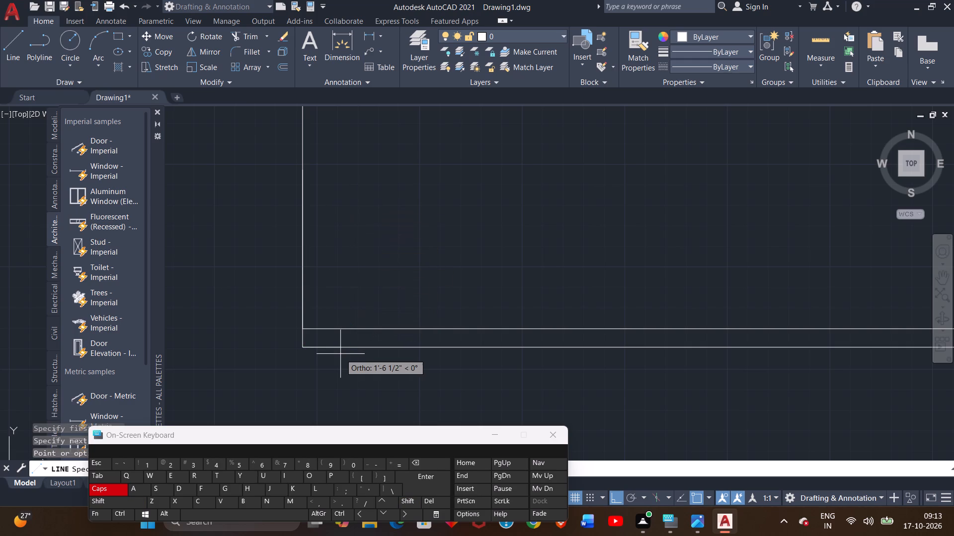
{"action": "key", "text": "9"}
{"action": "key", "text": "shift+quotedbl"}
{"action": "key", "text": "Return"}
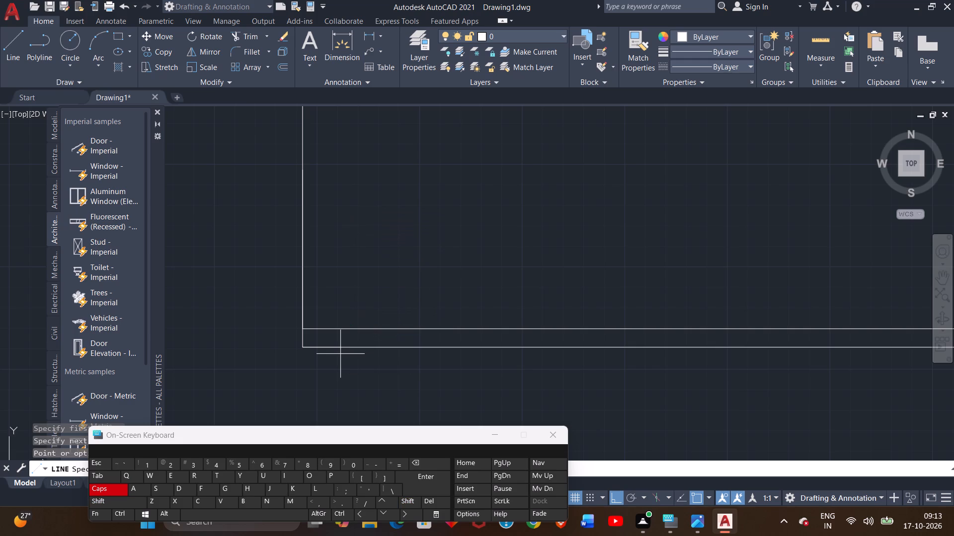
{"action": "middle_click_drag", "start_coordinate": [327, 234], "coordinate": [341, 338]}
{"action": "scroll", "coordinate": [341, 338], "scroll_direction": "down", "scroll_amount": 2}
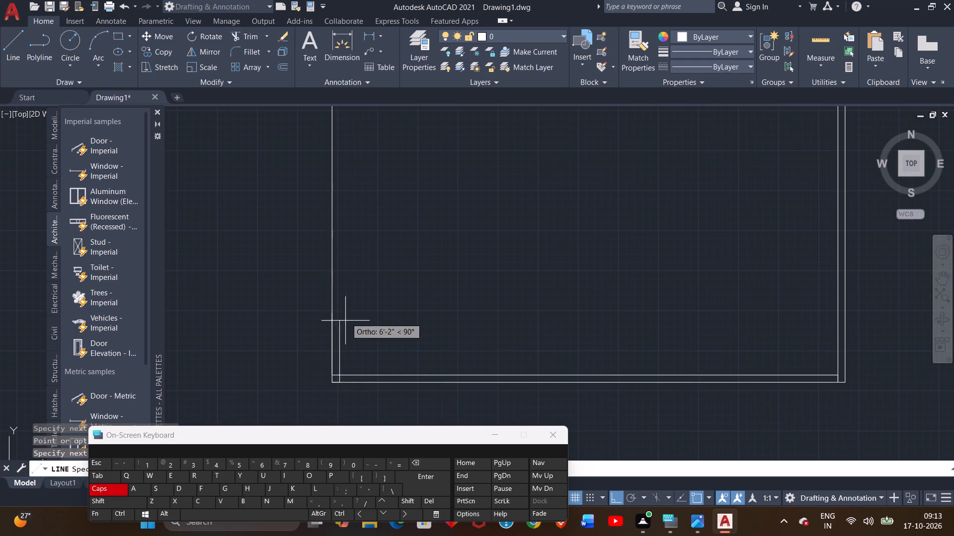
{"action": "middle_click_drag", "start_coordinate": [351, 214], "coordinate": [356, 327]}
{"action": "scroll", "coordinate": [345, 209], "scroll_direction": "up", "scroll_amount": 2}
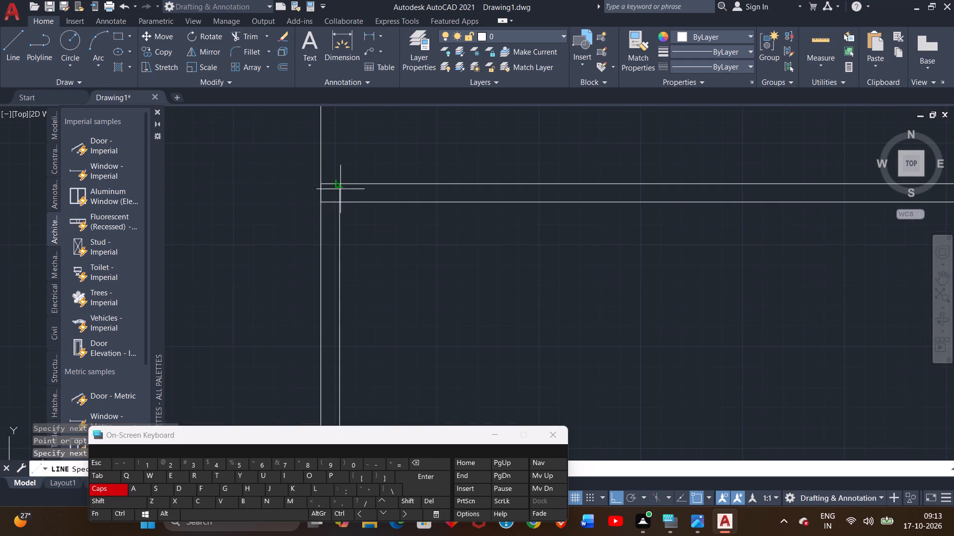
{"action": "left_click", "coordinate": [343, 188]}
{"action": "right_click", "coordinate": [389, 202]}
{"action": "right_click", "coordinate": [389, 202]}
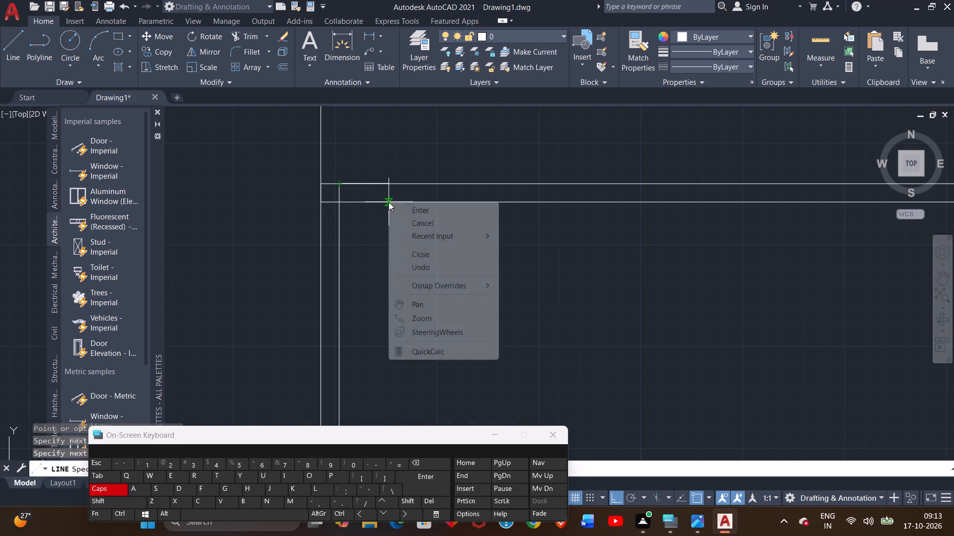
{"action": "left_click", "coordinate": [411, 207]}
Trim the two inner wall lines that overrun inside the wall thickness at the lower rectangle's top-left corner.
{"action": "scroll", "coordinate": [375, 256], "scroll_direction": "down", "scroll_amount": 1}
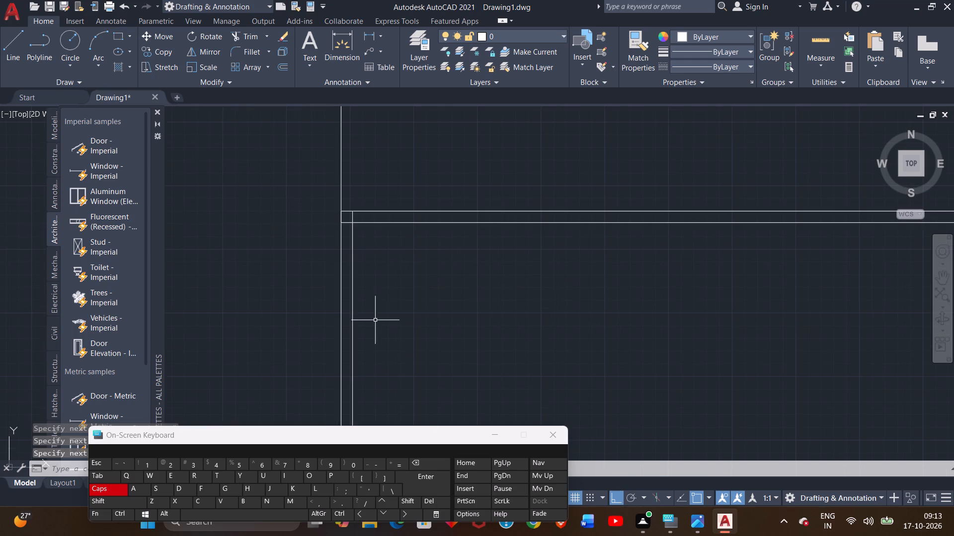
{"action": "scroll", "coordinate": [375, 320], "scroll_direction": "down", "scroll_amount": 2}
{"action": "middle_click_drag", "start_coordinate": [375, 320], "coordinate": [348, 308]}
{"action": "scroll", "coordinate": [314, 255], "scroll_direction": "up", "scroll_amount": 2}
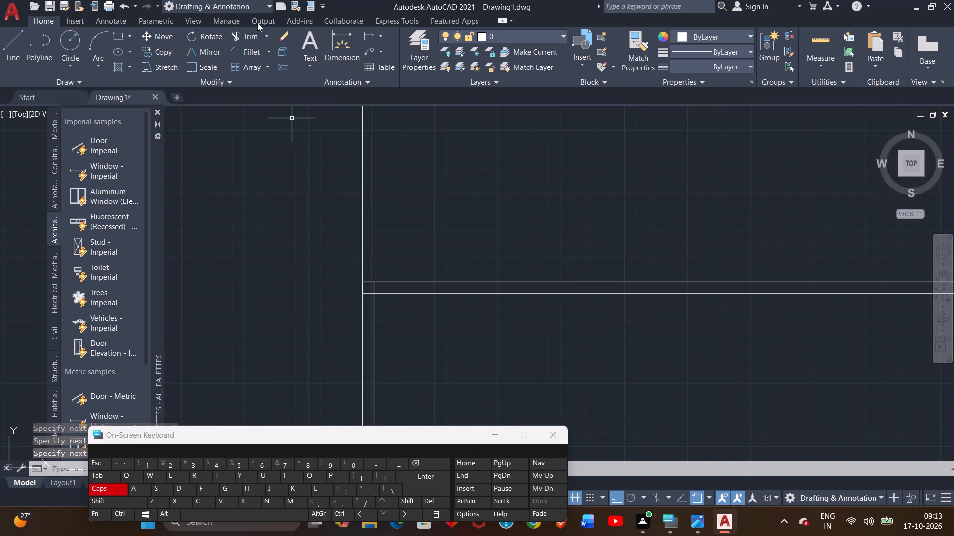
{"action": "left_click", "coordinate": [237, 32]}
{"action": "scroll", "coordinate": [387, 290], "scroll_direction": "up", "scroll_amount": 3}
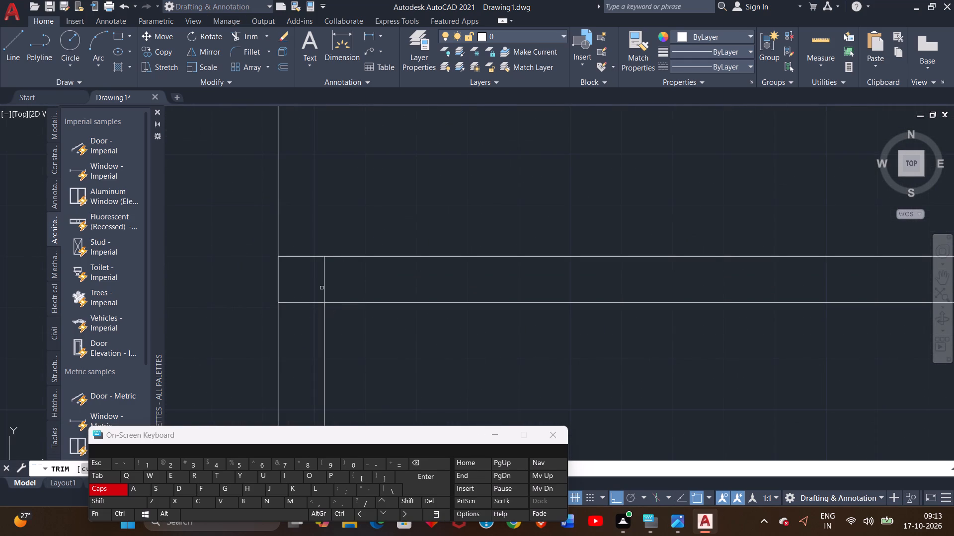
{"action": "left_click_drag", "start_coordinate": [323, 282], "coordinate": [343, 279]}
{"action": "left_click_drag", "start_coordinate": [303, 285], "coordinate": [308, 333]}
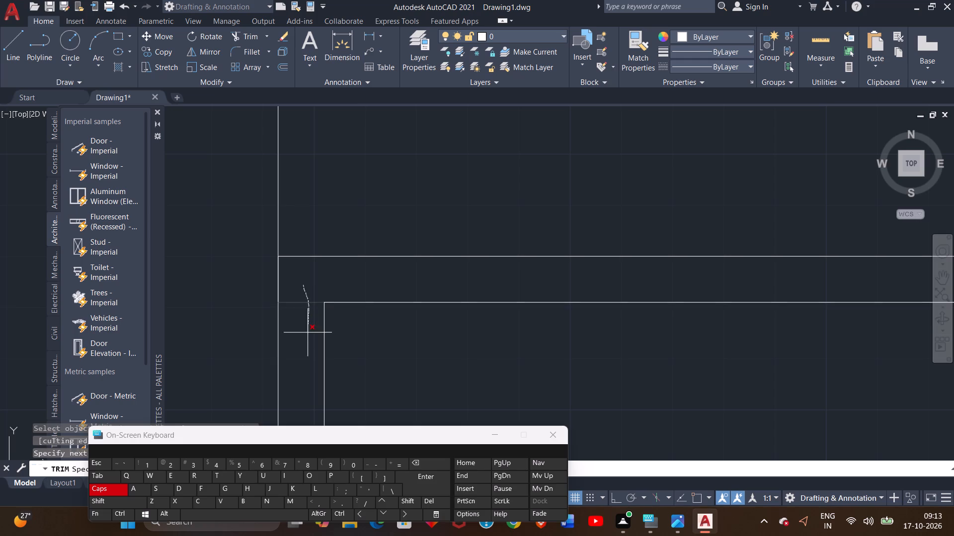
{"action": "left_click_drag", "start_coordinate": [308, 333], "coordinate": [308, 333]}
Trim the inner top line's stub between the right wall's two faces at the lower rectangle's top-right corner.
{"action": "scroll", "coordinate": [415, 345], "scroll_direction": "down", "scroll_amount": 1}
{"action": "middle_click_drag", "start_coordinate": [414, 345], "coordinate": [238, 289]}
{"action": "scroll", "coordinate": [344, 303], "scroll_direction": "down", "scroll_amount": 2}
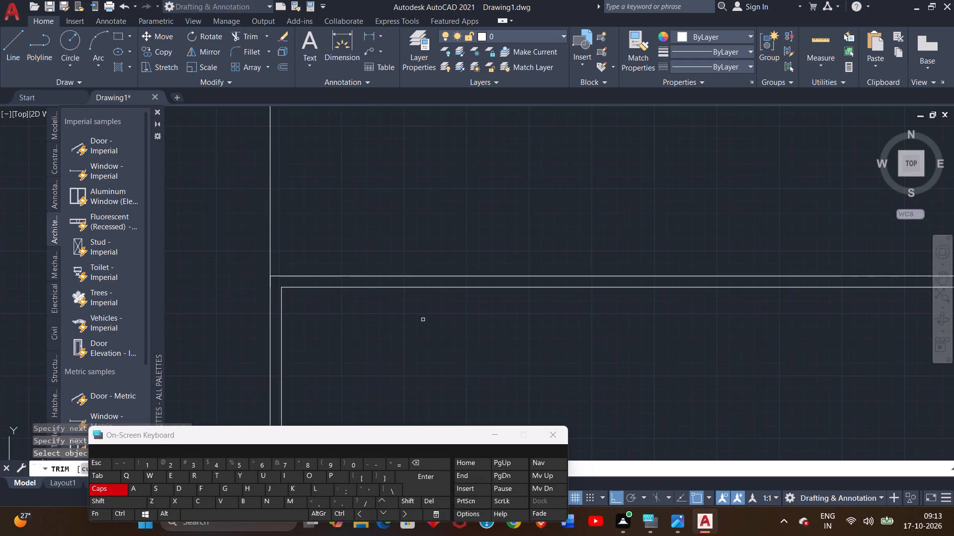
{"action": "middle_click_drag", "start_coordinate": [553, 330], "coordinate": [273, 351]}
{"action": "middle_click_drag", "start_coordinate": [642, 361], "coordinate": [566, 379]}
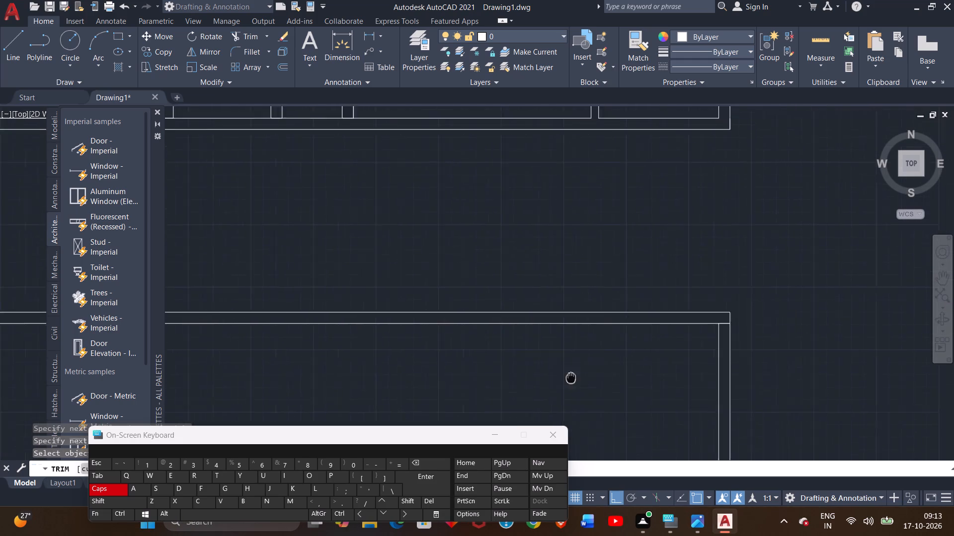
{"action": "middle_click_drag", "start_coordinate": [566, 379], "coordinate": [450, 382]}
{"action": "scroll", "coordinate": [590, 348], "scroll_direction": "up", "scroll_amount": 2}
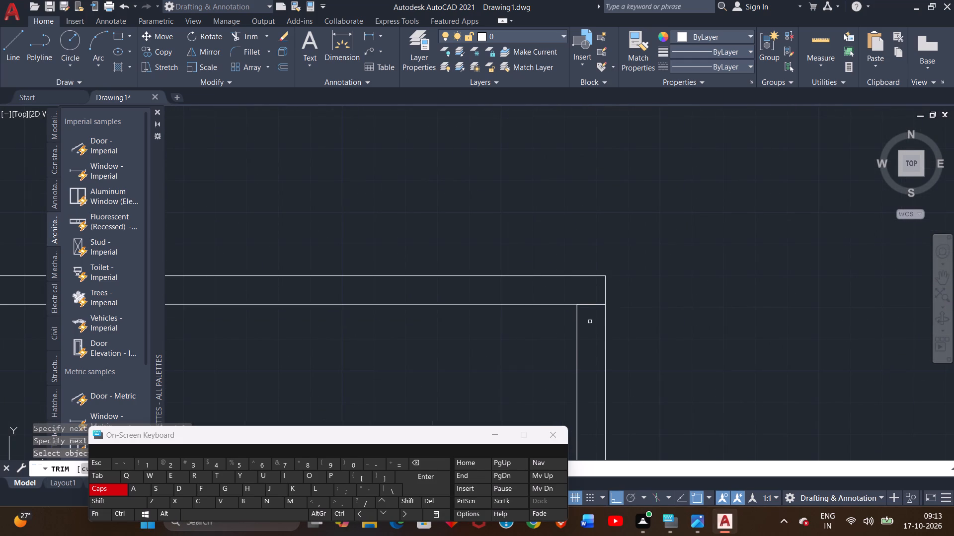
{"action": "left_click_drag", "start_coordinate": [586, 298], "coordinate": [592, 326]}
{"action": "left_click", "coordinate": [592, 326]}
{"action": "scroll", "coordinate": [681, 349], "scroll_direction": "down", "scroll_amount": 1}
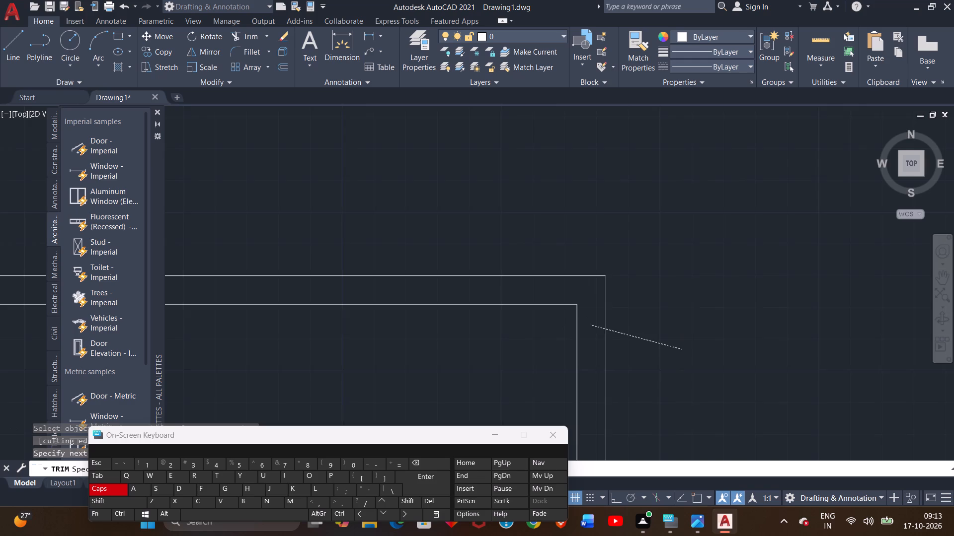
{"action": "left_click", "coordinate": [622, 324]}
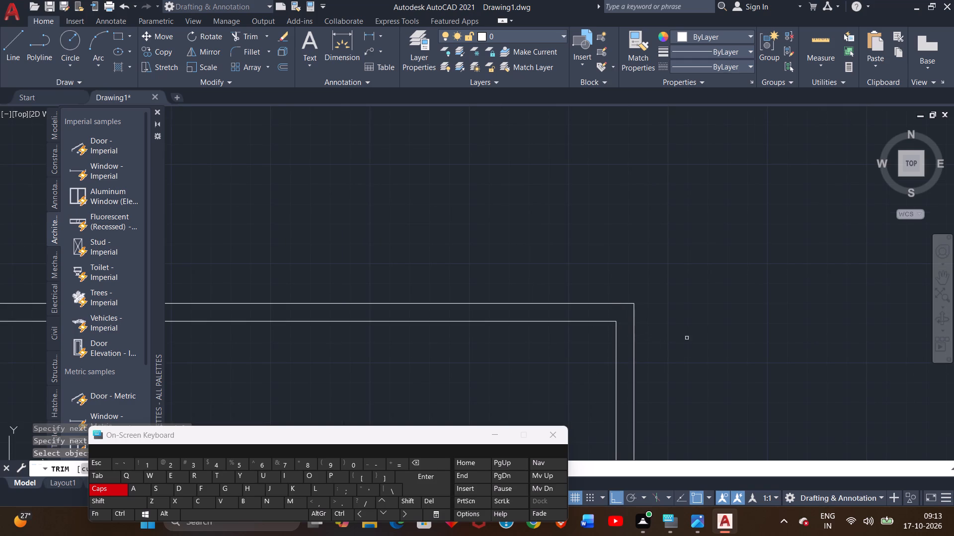
Trim the right wall's inner line where it crosses the bottom wall at the lower rectangle's bottom-right corner.
{"action": "scroll", "coordinate": [682, 334], "scroll_direction": "down", "scroll_amount": 3}
{"action": "middle_click_drag", "start_coordinate": [684, 332], "coordinate": [667, 235]}
{"action": "middle_click_drag", "start_coordinate": [723, 349], "coordinate": [692, 265]}
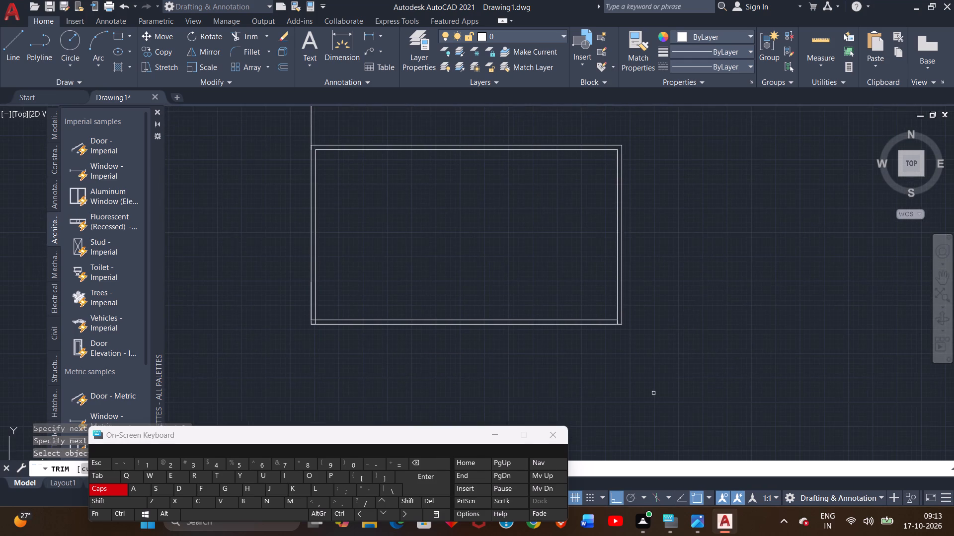
{"action": "scroll", "coordinate": [643, 363], "scroll_direction": "up", "scroll_amount": 3}
{"action": "middle_click_drag", "start_coordinate": [560, 287], "coordinate": [564, 376]}
{"action": "scroll", "coordinate": [548, 301], "scroll_direction": "up", "scroll_amount": 3}
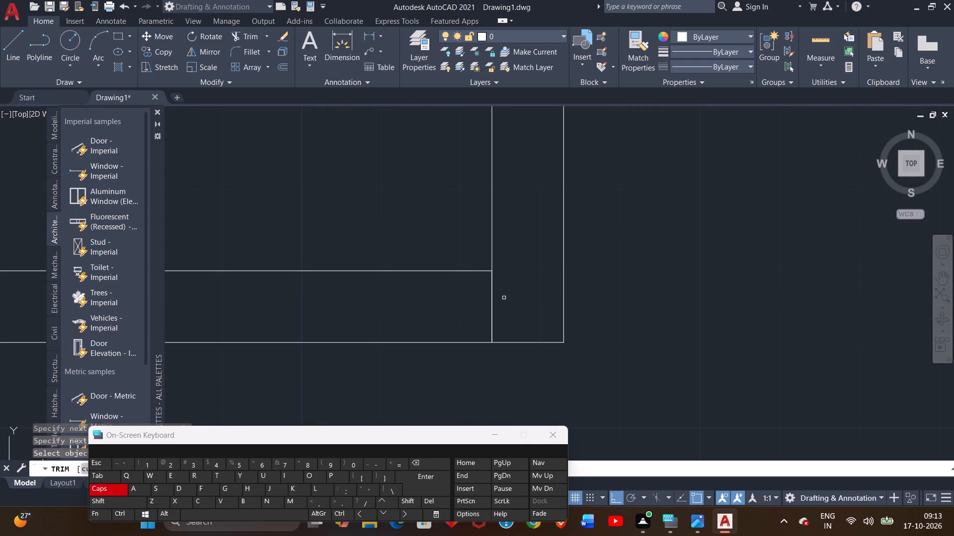
{"action": "left_click_drag", "start_coordinate": [505, 296], "coordinate": [456, 306]}
{"action": "left_click", "coordinate": [456, 306]}
{"action": "scroll", "coordinate": [627, 345], "scroll_direction": "down", "scroll_amount": 1}
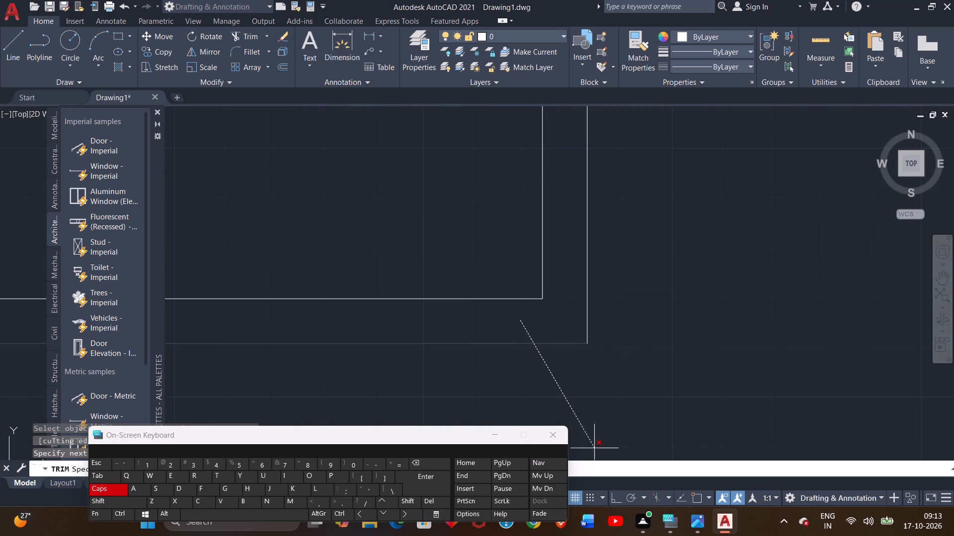
{"action": "double_click", "coordinate": [534, 331]}
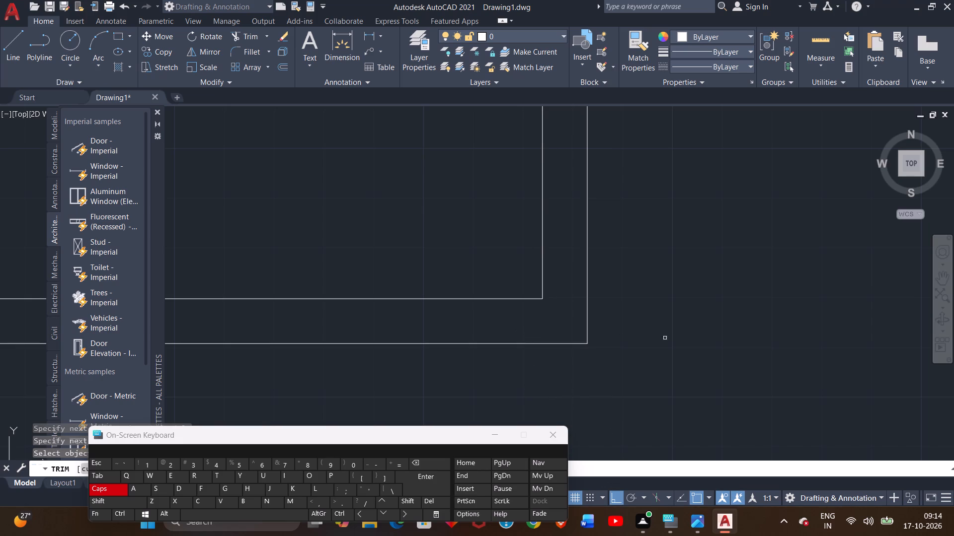
Trim both overrunning inner wall lines at the lower rectangle's bottom-left corner and finish trimming.
{"action": "scroll", "coordinate": [676, 339], "scroll_direction": "down", "scroll_amount": 3}
{"action": "scroll", "coordinate": [616, 404], "scroll_direction": "down", "scroll_amount": 2}
{"action": "middle_click_drag", "start_coordinate": [606, 403], "coordinate": [698, 447]}
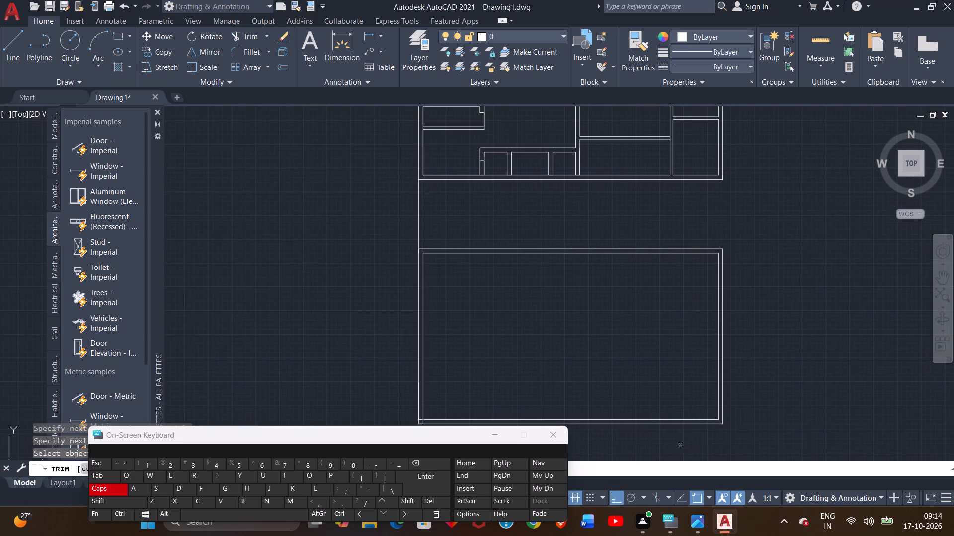
{"action": "middle_click_drag", "start_coordinate": [483, 350], "coordinate": [541, 193]}
{"action": "scroll", "coordinate": [472, 262], "scroll_direction": "up", "scroll_amount": 3}
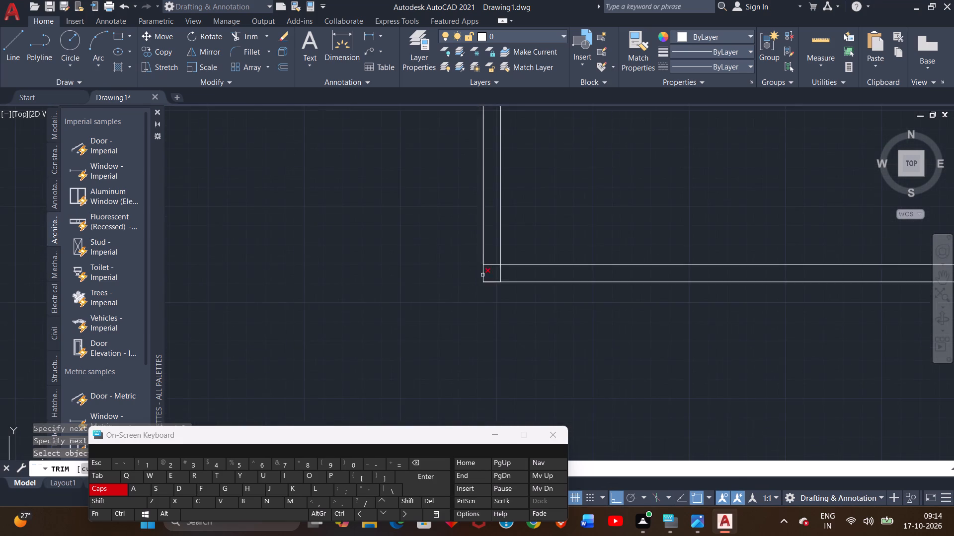
{"action": "scroll", "coordinate": [483, 277], "scroll_direction": "up", "scroll_amount": 3}
{"action": "left_click_drag", "start_coordinate": [495, 199], "coordinate": [547, 269]}
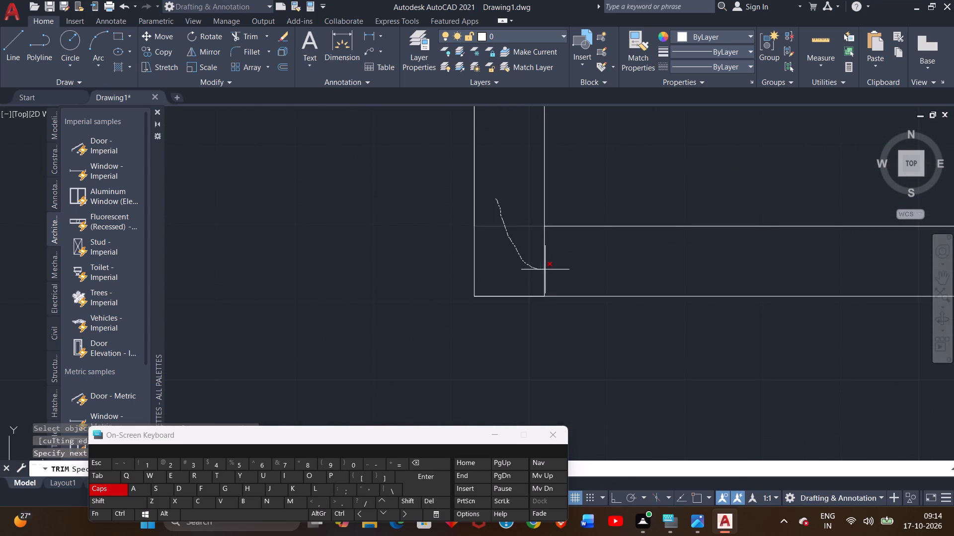
{"action": "left_click_drag", "start_coordinate": [547, 269], "coordinate": [557, 269]}
{"action": "scroll", "coordinate": [522, 238], "scroll_direction": "down", "scroll_amount": 2}
{"action": "middle_click_drag", "start_coordinate": [522, 238], "coordinate": [530, 327]}
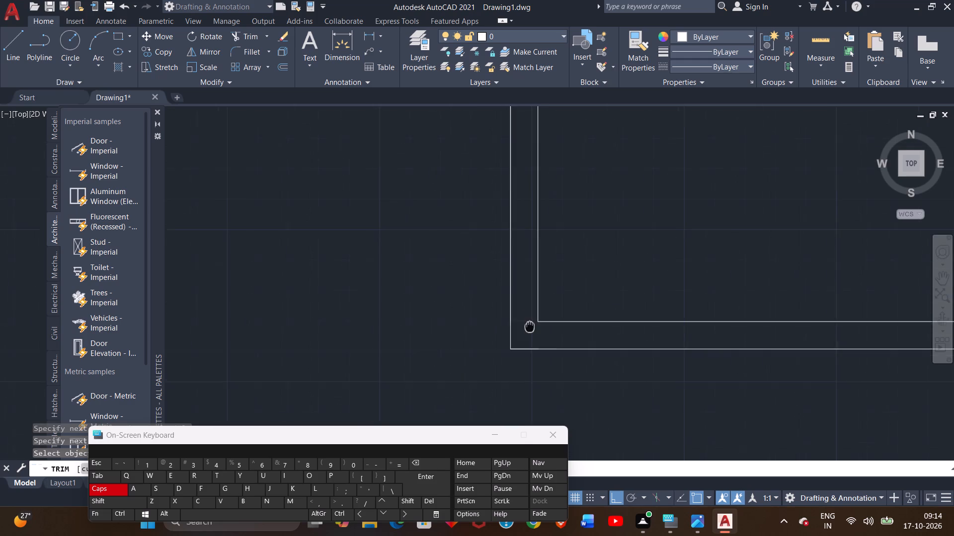
{"action": "middle_click_drag", "start_coordinate": [530, 327], "coordinate": [529, 333]}
{"action": "middle_click_drag", "start_coordinate": [594, 215], "coordinate": [581, 328]}
{"action": "scroll", "coordinate": [581, 328], "scroll_direction": "down", "scroll_amount": 3}
{"action": "middle_click_drag", "start_coordinate": [621, 220], "coordinate": [603, 372]}
{"action": "right_click", "coordinate": [597, 269]}
{"action": "triple_click", "coordinate": [620, 275]}
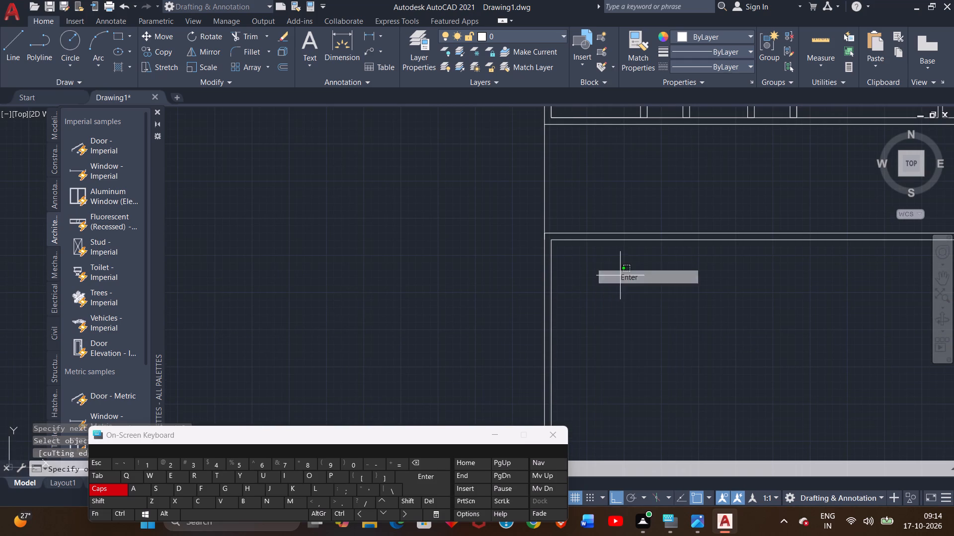
{"action": "left_click", "coordinate": [723, 373]}
{"action": "scroll", "coordinate": [715, 371], "scroll_direction": "down", "scroll_amount": 1}
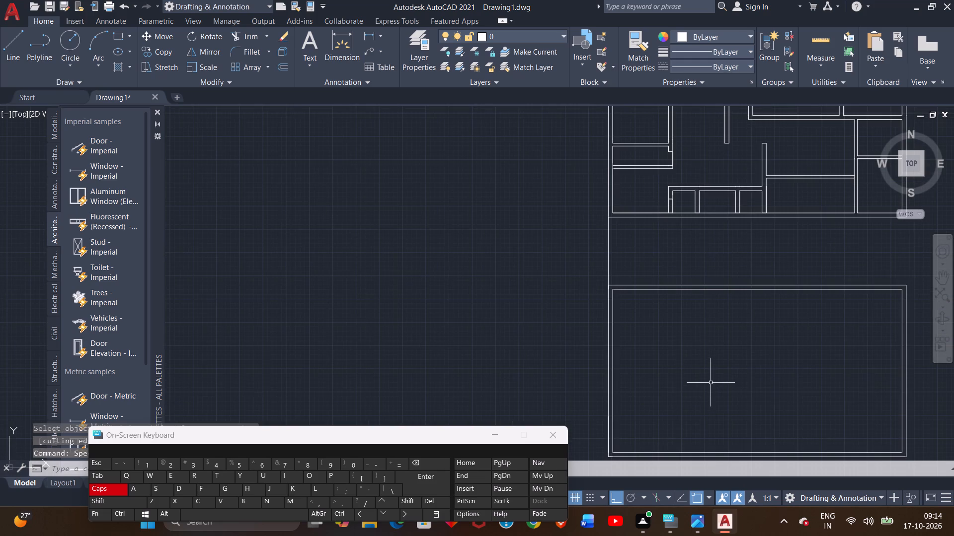
{"action": "middle_click_drag", "start_coordinate": [709, 373], "coordinate": [613, 353]}
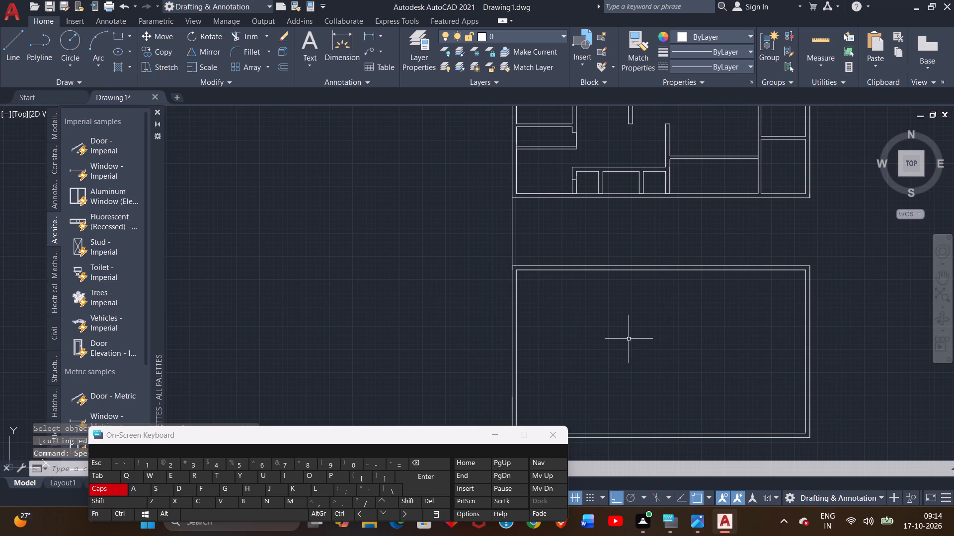
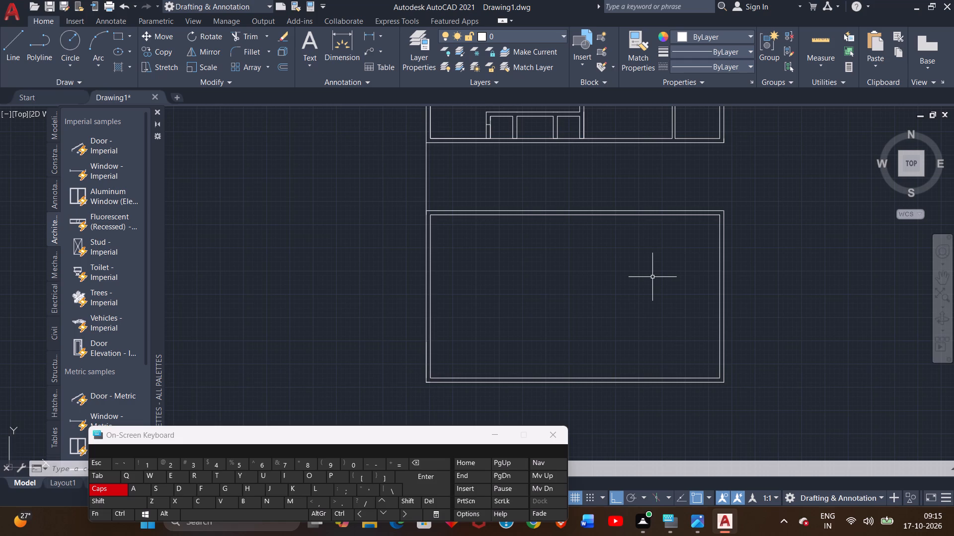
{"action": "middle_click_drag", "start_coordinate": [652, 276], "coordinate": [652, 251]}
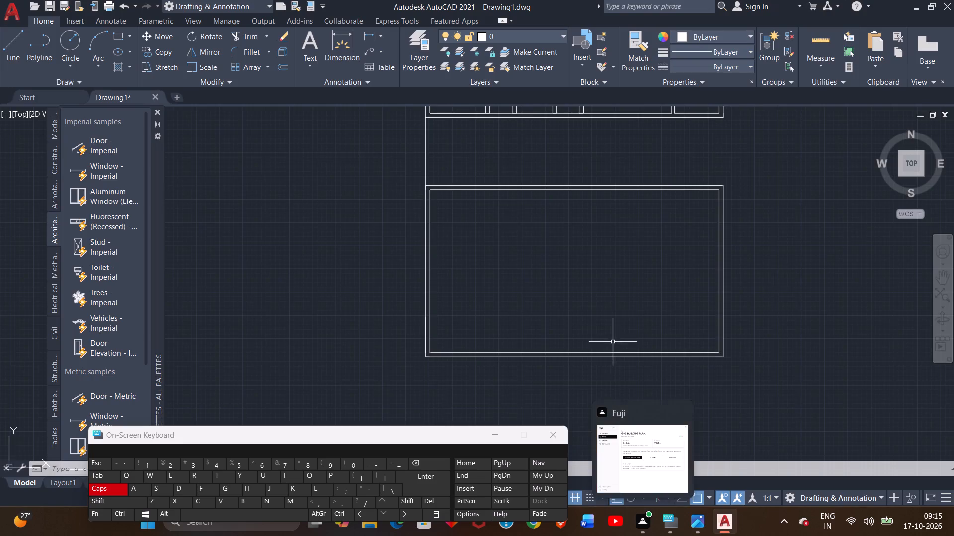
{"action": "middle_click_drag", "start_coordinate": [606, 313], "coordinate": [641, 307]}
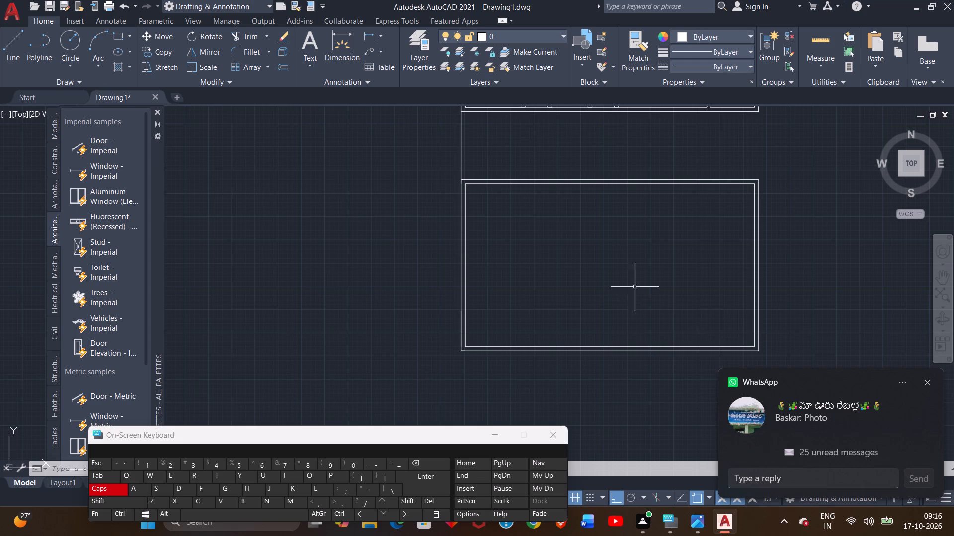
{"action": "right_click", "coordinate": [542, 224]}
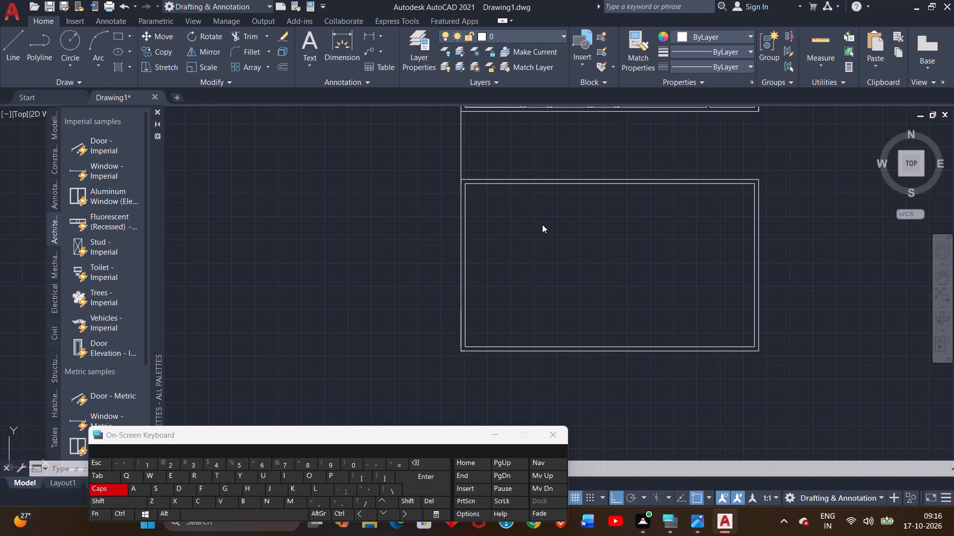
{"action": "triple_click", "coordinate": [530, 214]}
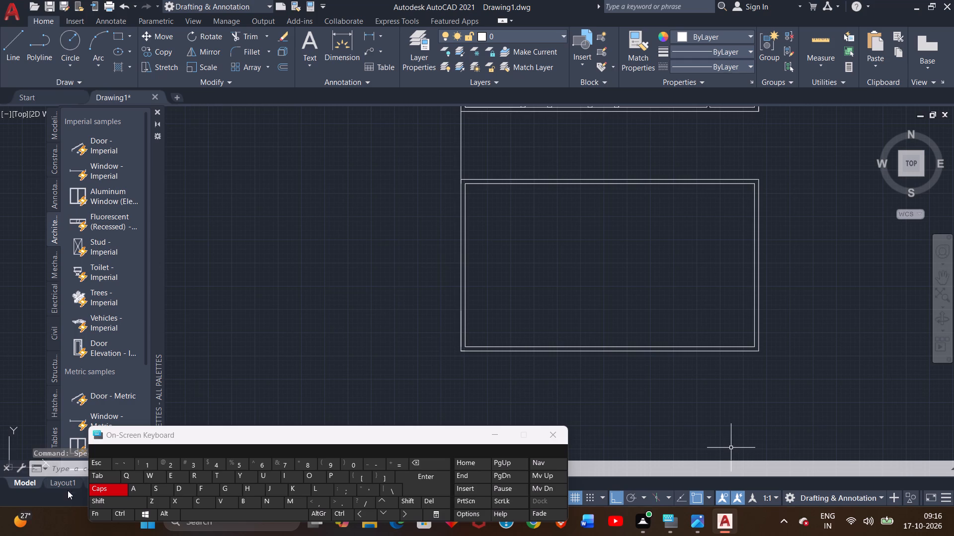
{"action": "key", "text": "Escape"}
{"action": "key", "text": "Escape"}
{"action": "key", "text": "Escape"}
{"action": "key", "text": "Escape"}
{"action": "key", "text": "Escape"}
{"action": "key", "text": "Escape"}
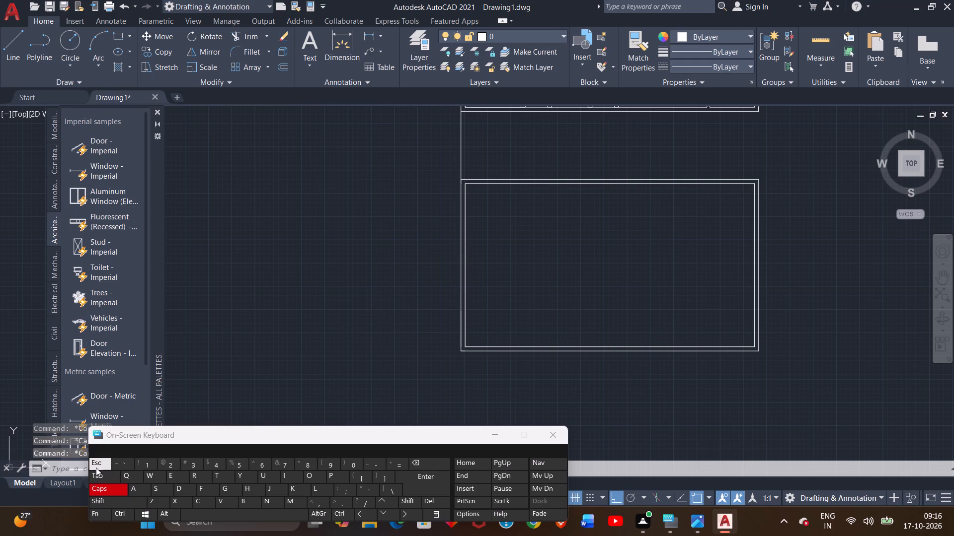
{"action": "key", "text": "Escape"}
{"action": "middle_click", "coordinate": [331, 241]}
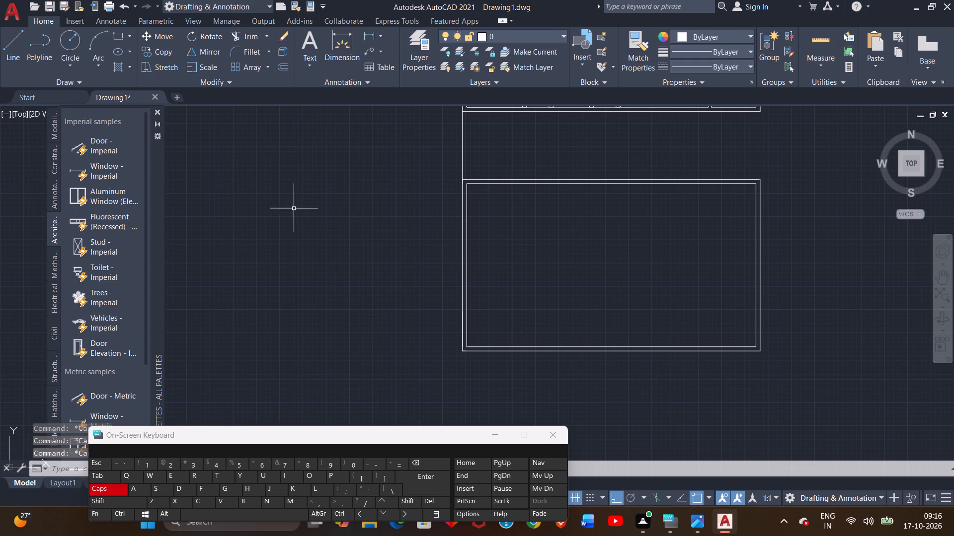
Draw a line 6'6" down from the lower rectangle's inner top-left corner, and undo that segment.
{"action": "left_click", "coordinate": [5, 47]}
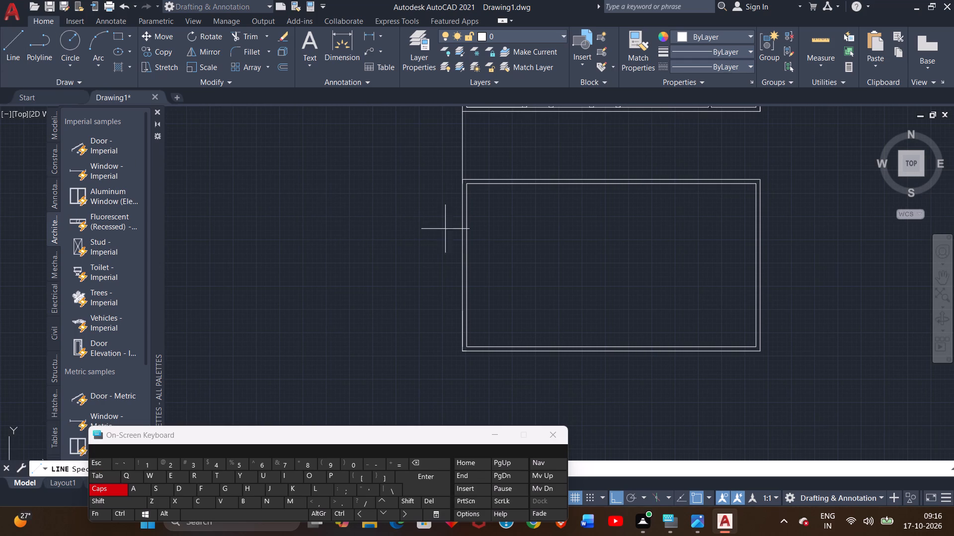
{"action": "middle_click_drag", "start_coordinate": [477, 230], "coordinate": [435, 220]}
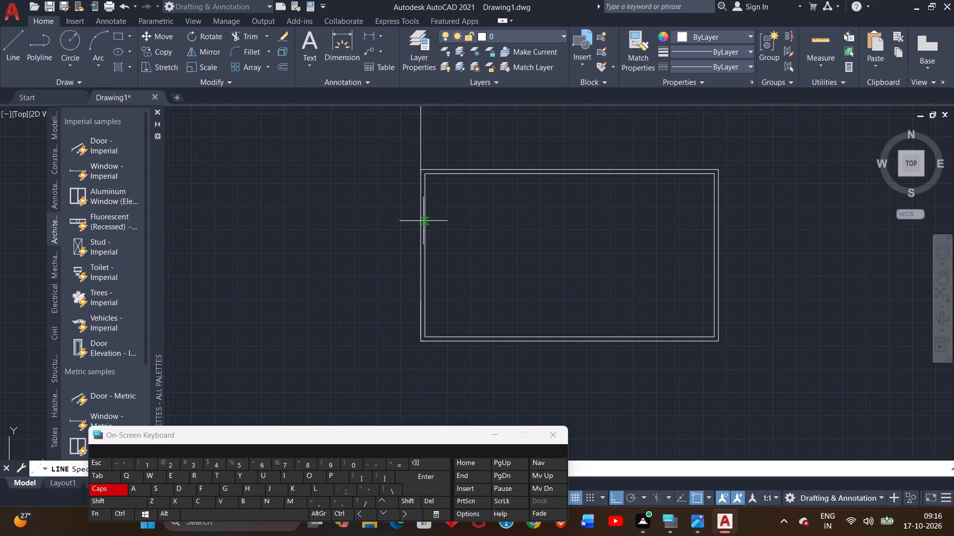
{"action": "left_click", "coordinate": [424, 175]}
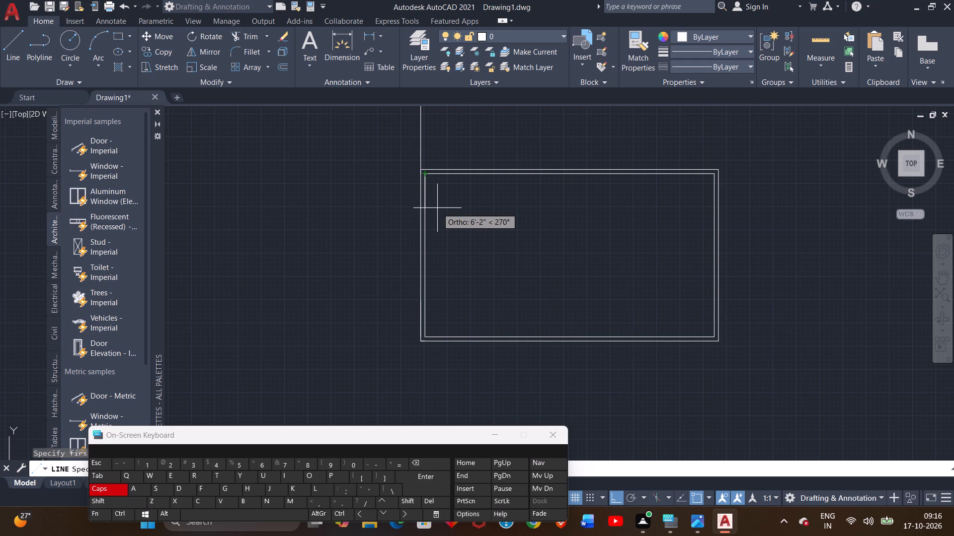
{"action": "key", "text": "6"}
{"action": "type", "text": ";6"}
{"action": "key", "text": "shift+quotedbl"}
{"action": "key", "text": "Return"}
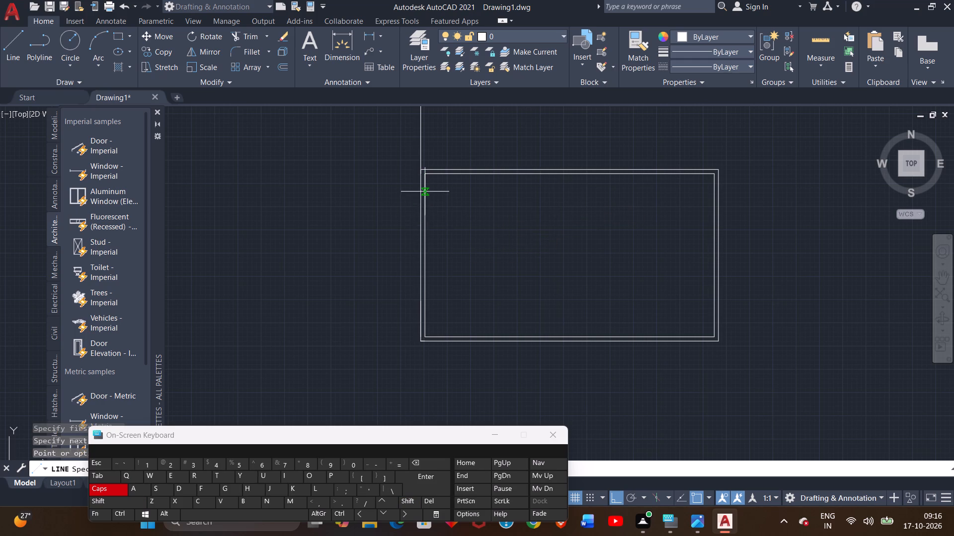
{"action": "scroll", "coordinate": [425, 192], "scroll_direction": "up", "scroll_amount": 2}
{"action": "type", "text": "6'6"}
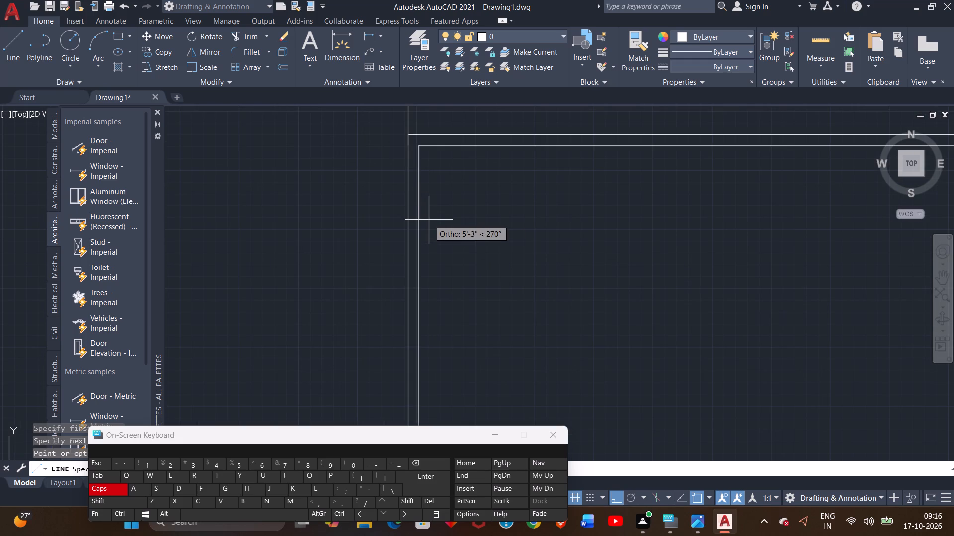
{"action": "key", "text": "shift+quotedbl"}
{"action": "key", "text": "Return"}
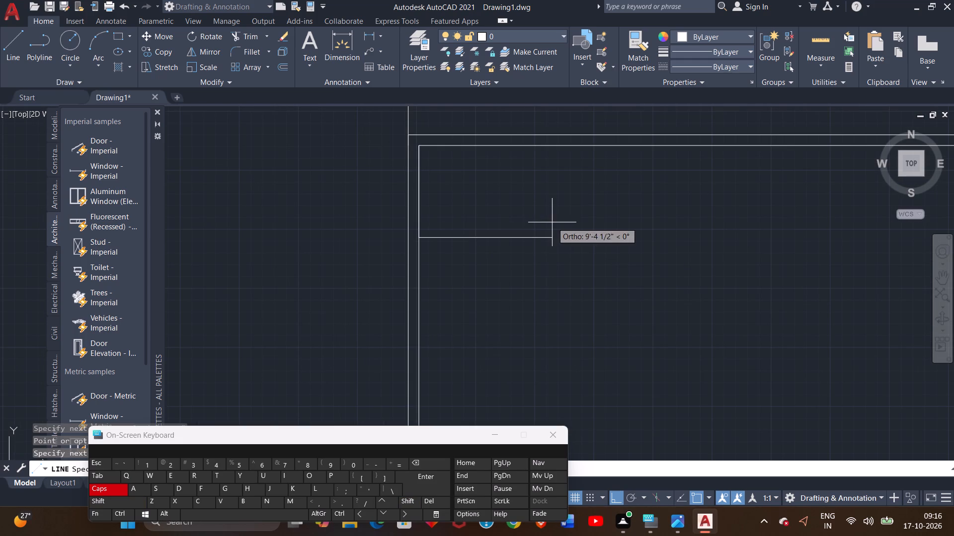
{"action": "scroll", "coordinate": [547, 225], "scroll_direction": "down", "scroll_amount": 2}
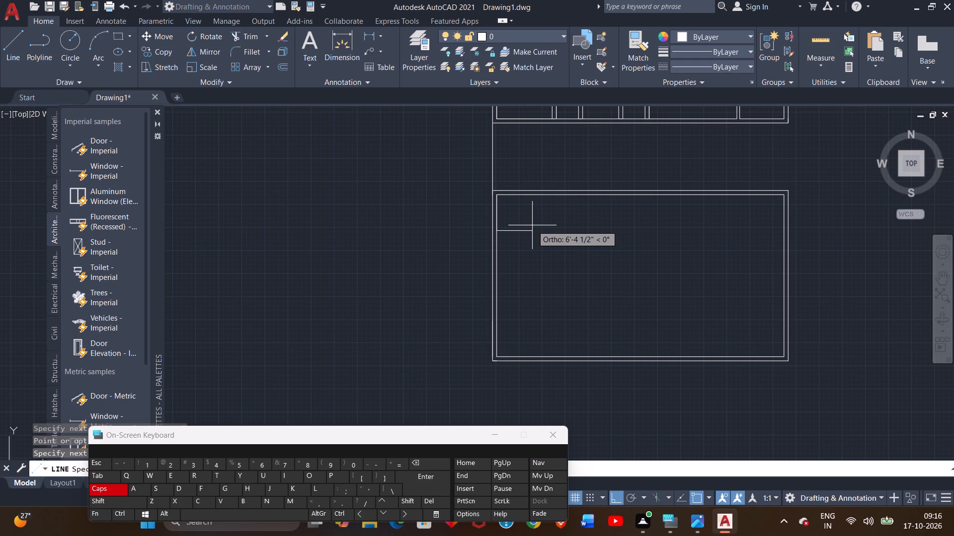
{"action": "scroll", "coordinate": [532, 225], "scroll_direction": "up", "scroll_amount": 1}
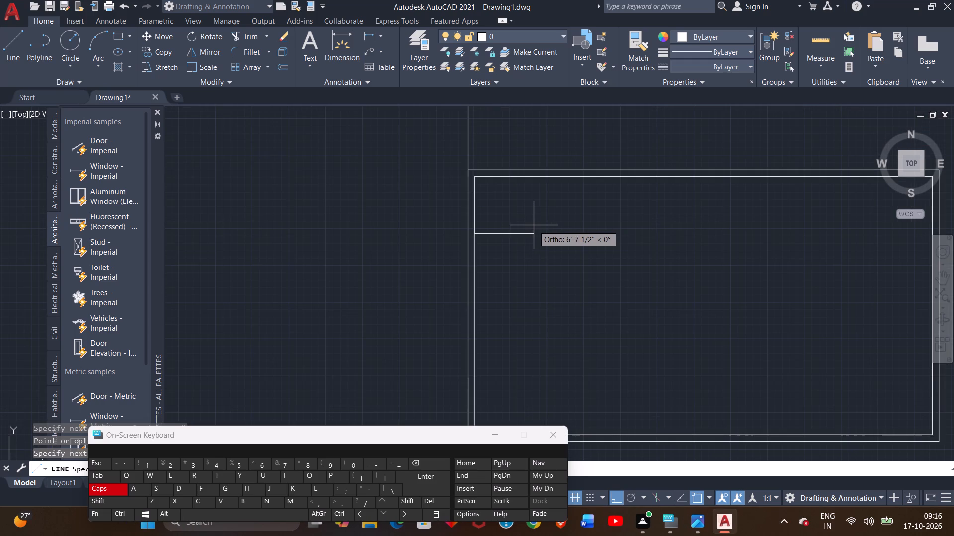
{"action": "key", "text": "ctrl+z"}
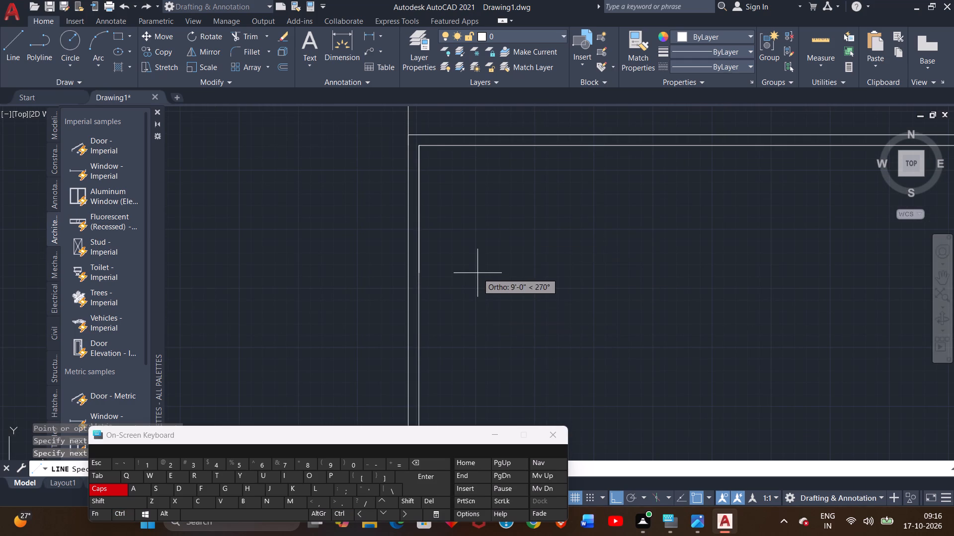
Outline a 3'6" wide by 6'6" deep room from the lower rectangle's inner top-left corner, ending on the left wall's inner line.
{"action": "type", "text": "3'6"}
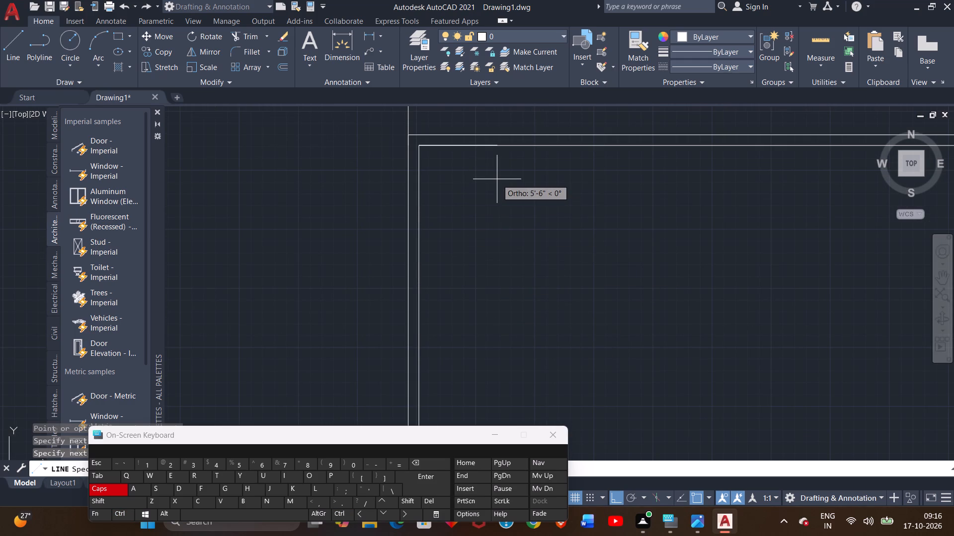
{"action": "key", "text": "shift+quotedbl"}
{"action": "key", "text": "Return"}
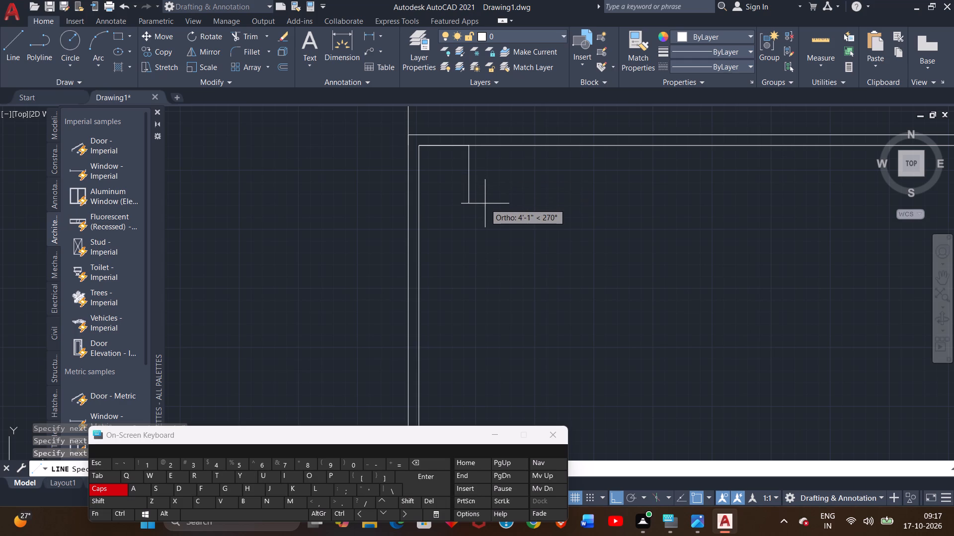
{"action": "scroll", "coordinate": [485, 203], "scroll_direction": "up", "scroll_amount": 1}
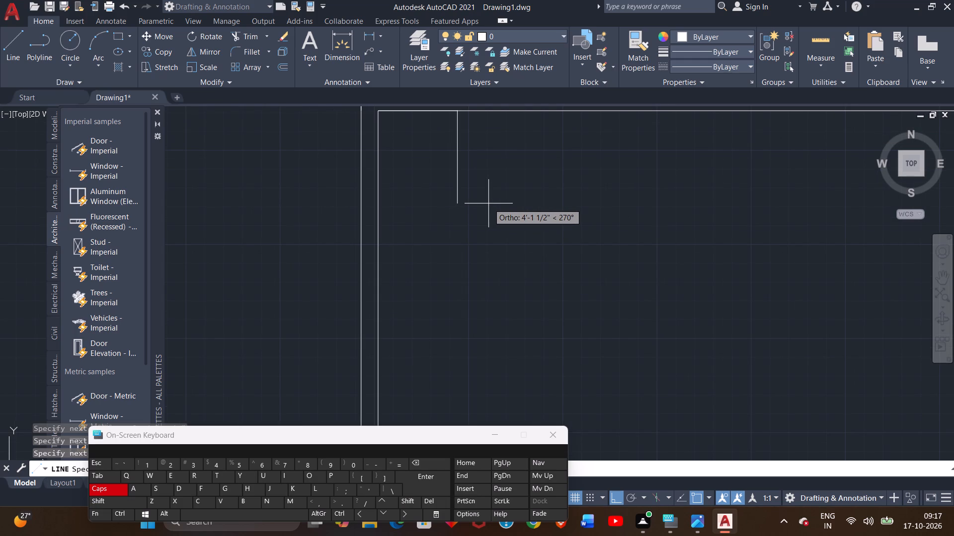
{"action": "type", "text": "6'6"}
{"action": "key", "text": "shift+quotedbl"}
{"action": "key", "text": "Return"}
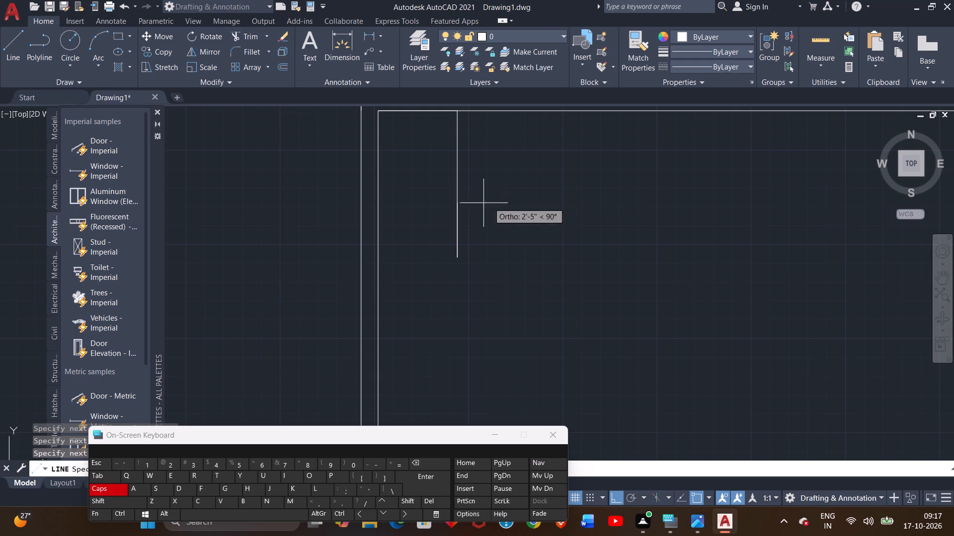
{"action": "left_click", "coordinate": [378, 259]}
Draw the small room's outer wall line 6" outside its bottom and right sides, from the left wall to the top wall, and finish the line.
{"action": "scroll", "coordinate": [382, 272], "scroll_direction": "up", "scroll_amount": 1}
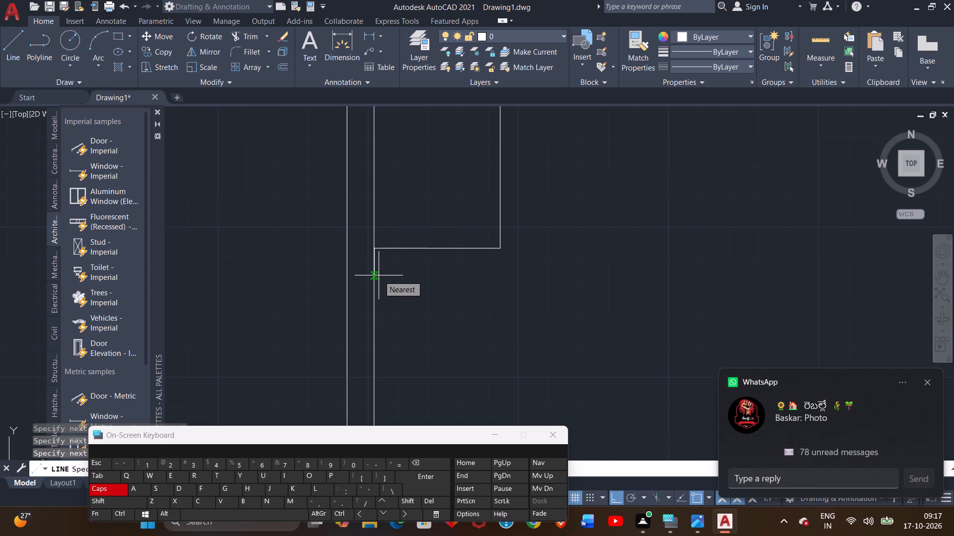
{"action": "key", "text": "6"}
{"action": "key", "text": "shift+quotedbl"}
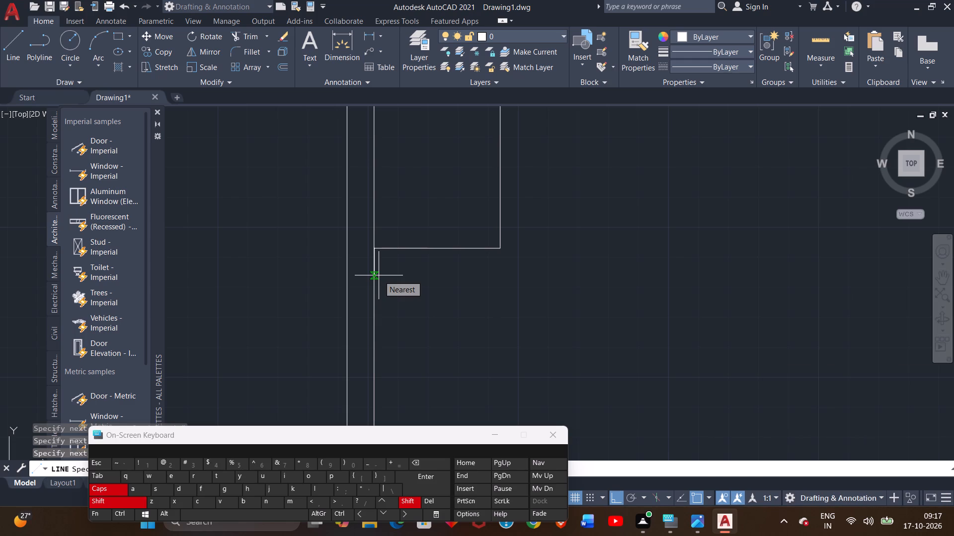
{"action": "key", "text": "Return"}
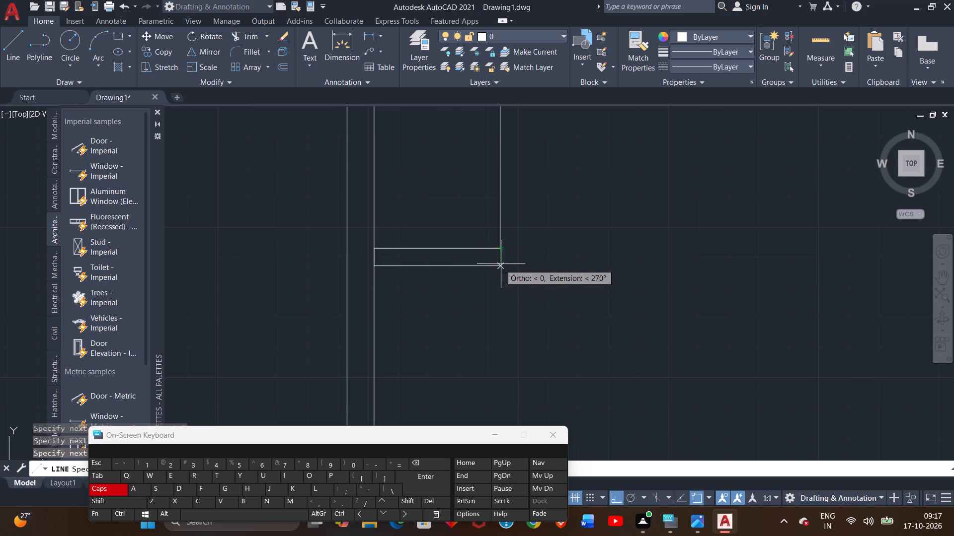
{"action": "left_click", "coordinate": [503, 267]}
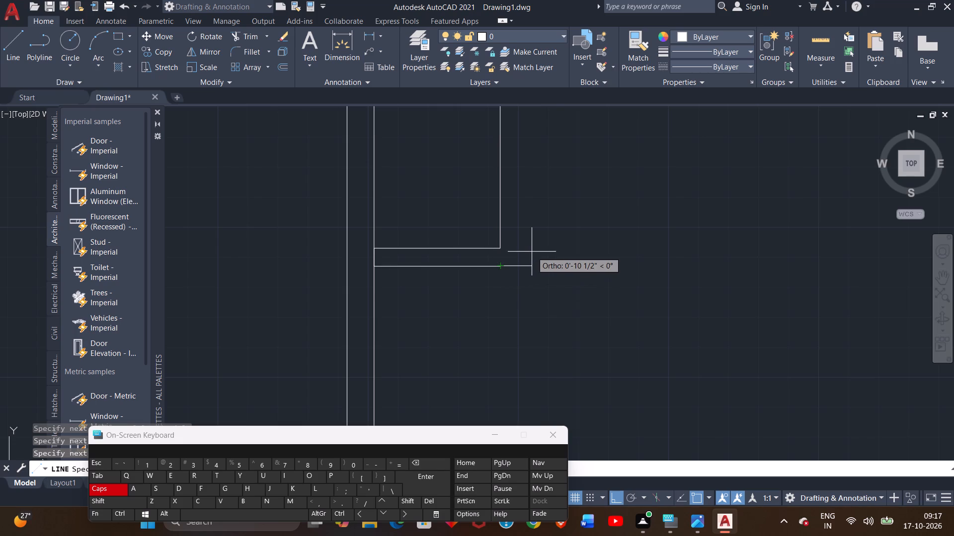
{"action": "scroll", "coordinate": [532, 252], "scroll_direction": "down", "scroll_amount": 1}
{"action": "middle_click_drag", "start_coordinate": [536, 266], "coordinate": [494, 304]}
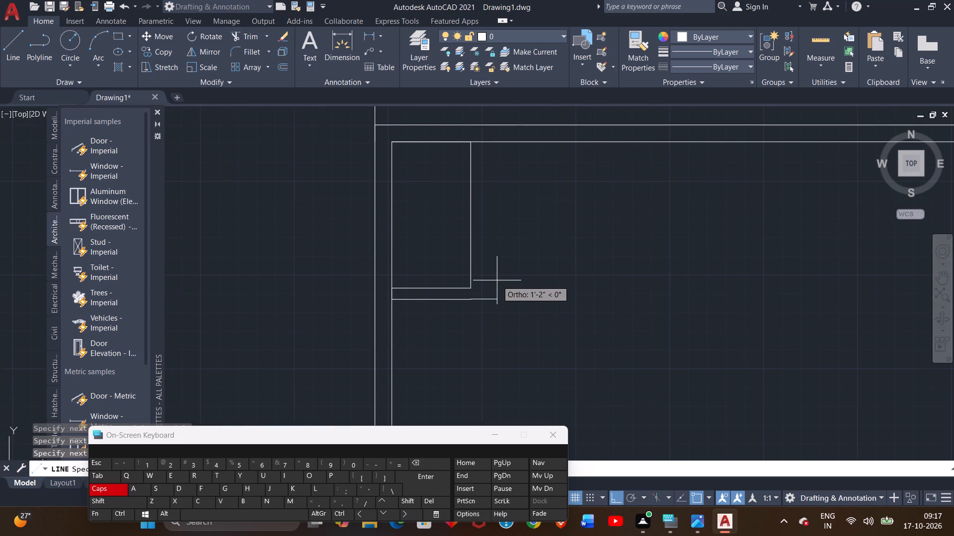
{"action": "scroll", "coordinate": [497, 280], "scroll_direction": "up", "scroll_amount": 1}
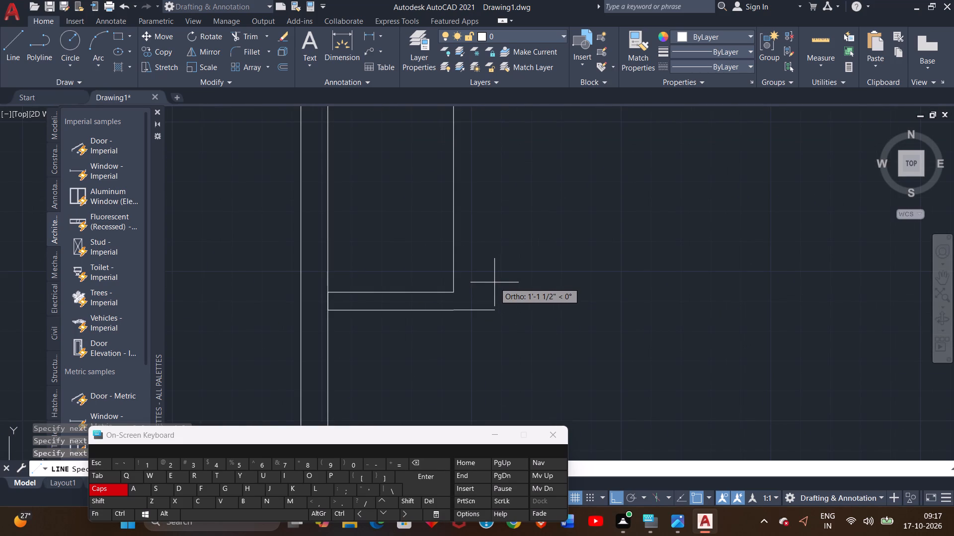
{"action": "key", "text": "6"}
{"action": "key", "text": "shift+quotedbl"}
{"action": "key", "text": "Return"}
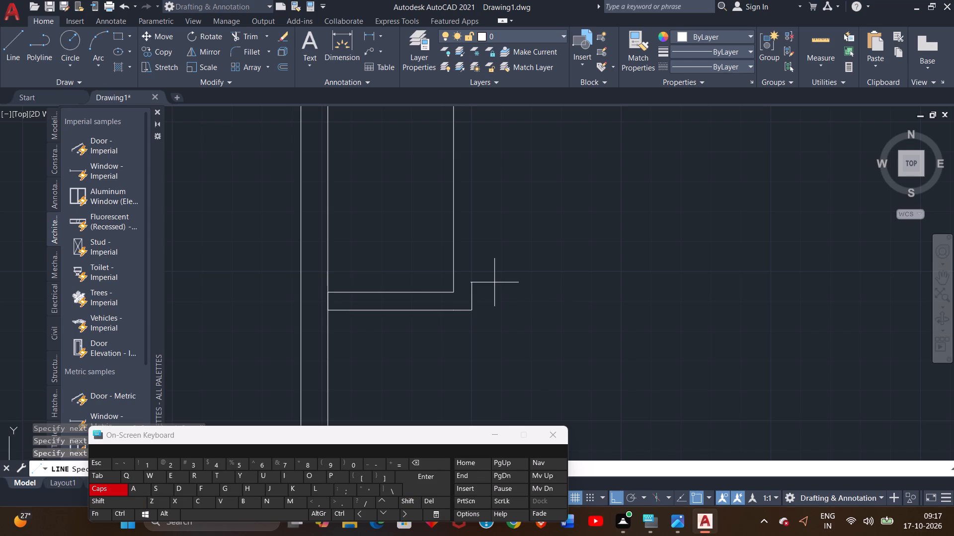
{"action": "middle_click_drag", "start_coordinate": [487, 182], "coordinate": [486, 285]}
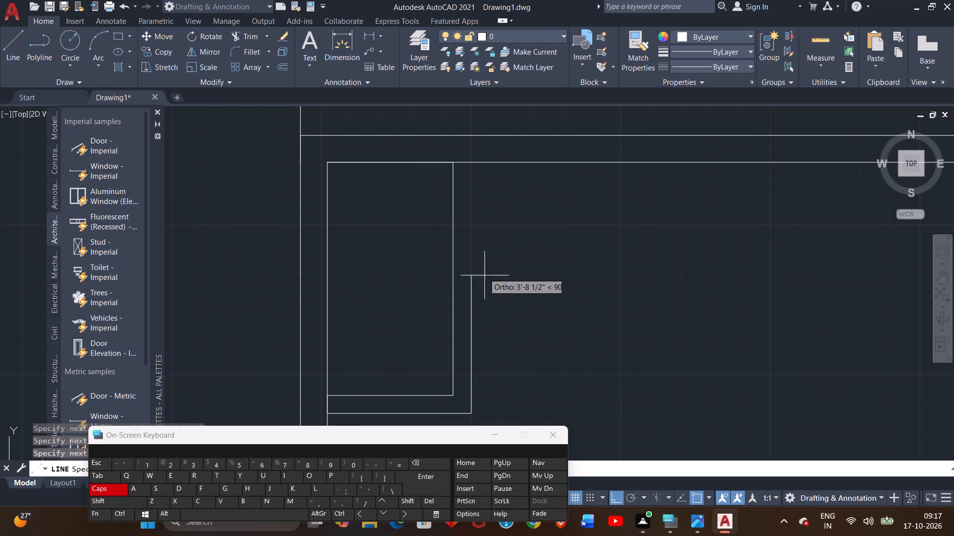
{"action": "left_click", "coordinate": [469, 162]}
{"action": "right_click", "coordinate": [469, 162]}
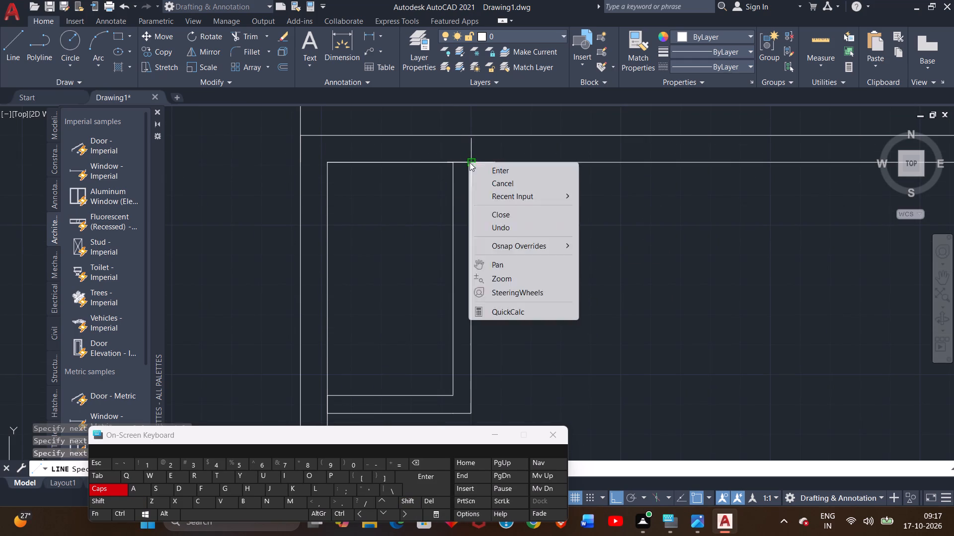
{"action": "left_click", "coordinate": [497, 167]}
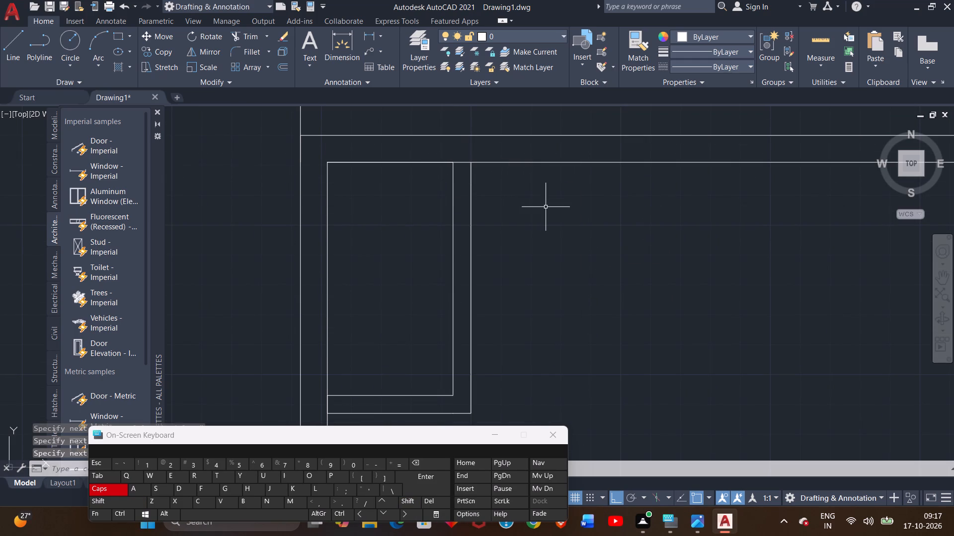
Draw a line across the small room's right wall, from its inner bottom-right corner straight to the outer wall line.
{"action": "scroll", "coordinate": [548, 211], "scroll_direction": "down", "scroll_amount": 1}
{"action": "middle_click_drag", "start_coordinate": [559, 214], "coordinate": [579, 176]}
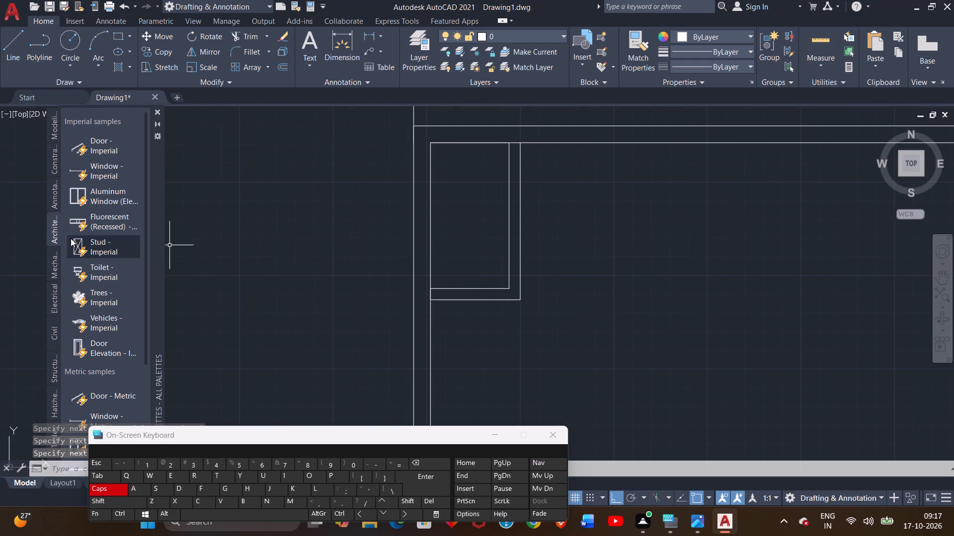
{"action": "left_click", "coordinate": [13, 57]}
{"action": "scroll", "coordinate": [509, 274], "scroll_direction": "up", "scroll_amount": 2}
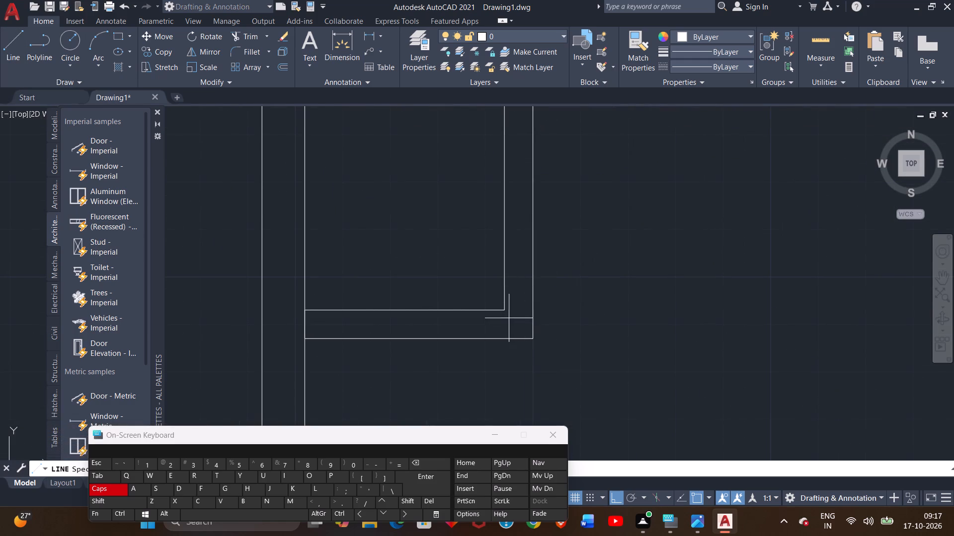
{"action": "left_click", "coordinate": [506, 309]}
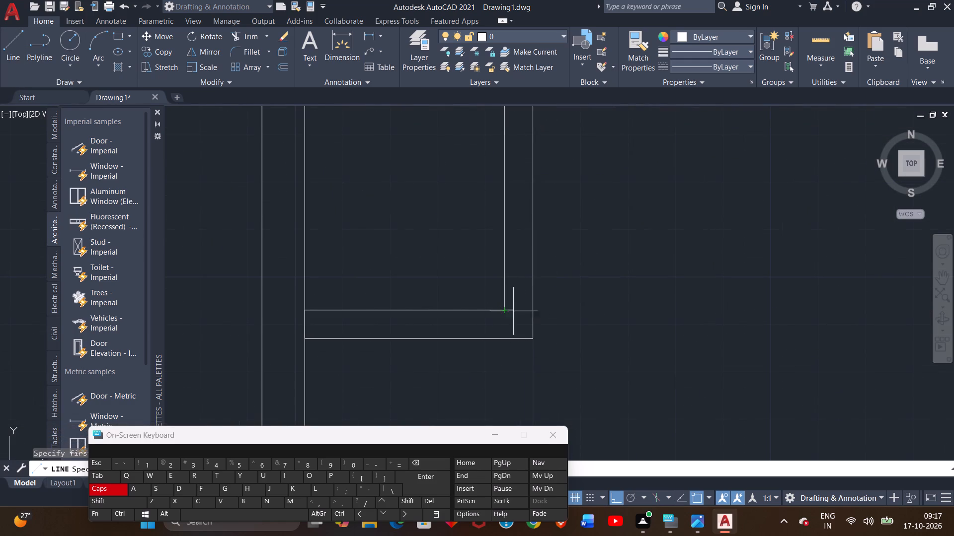
{"action": "left_click", "coordinate": [537, 310]}
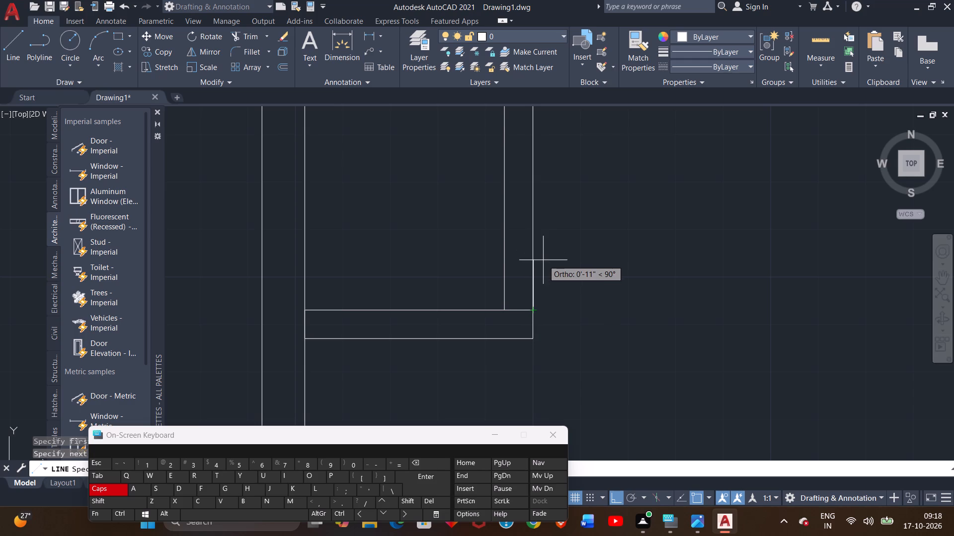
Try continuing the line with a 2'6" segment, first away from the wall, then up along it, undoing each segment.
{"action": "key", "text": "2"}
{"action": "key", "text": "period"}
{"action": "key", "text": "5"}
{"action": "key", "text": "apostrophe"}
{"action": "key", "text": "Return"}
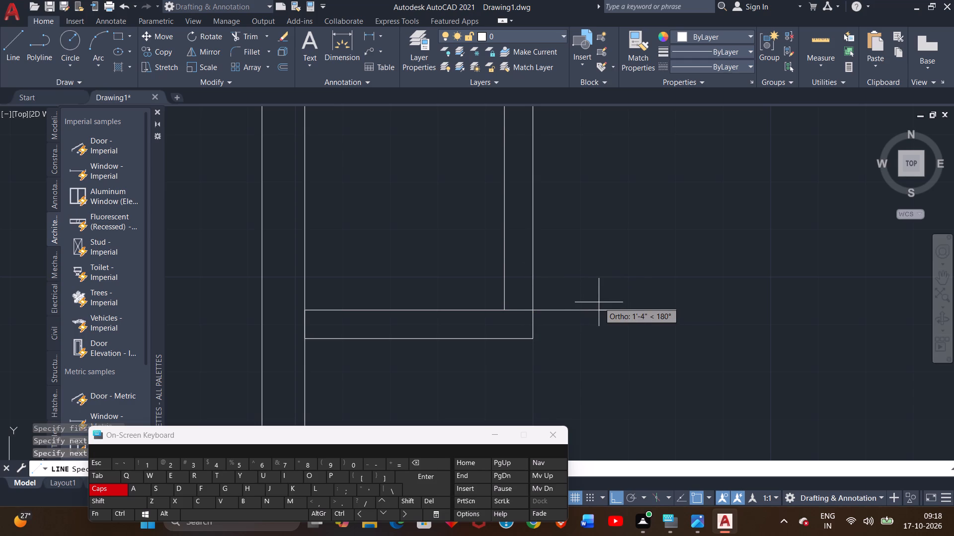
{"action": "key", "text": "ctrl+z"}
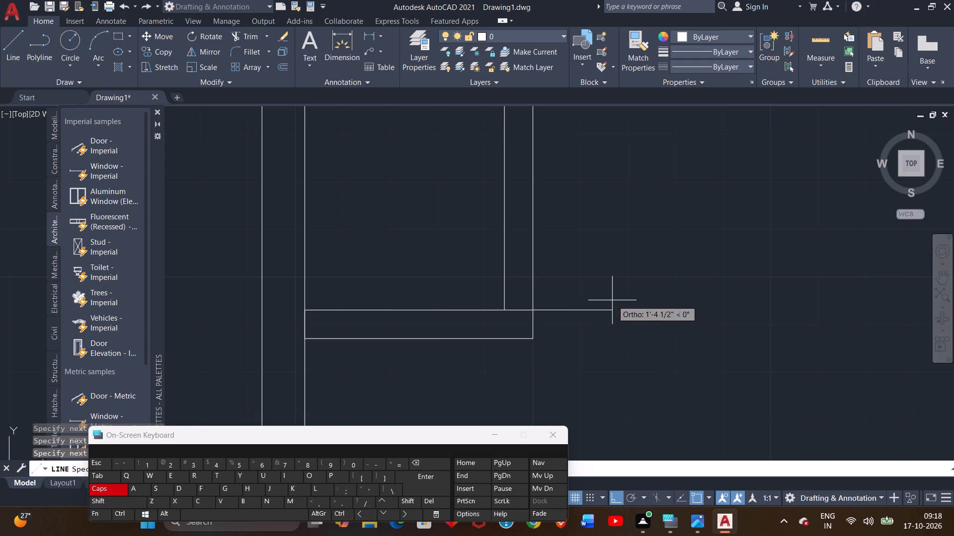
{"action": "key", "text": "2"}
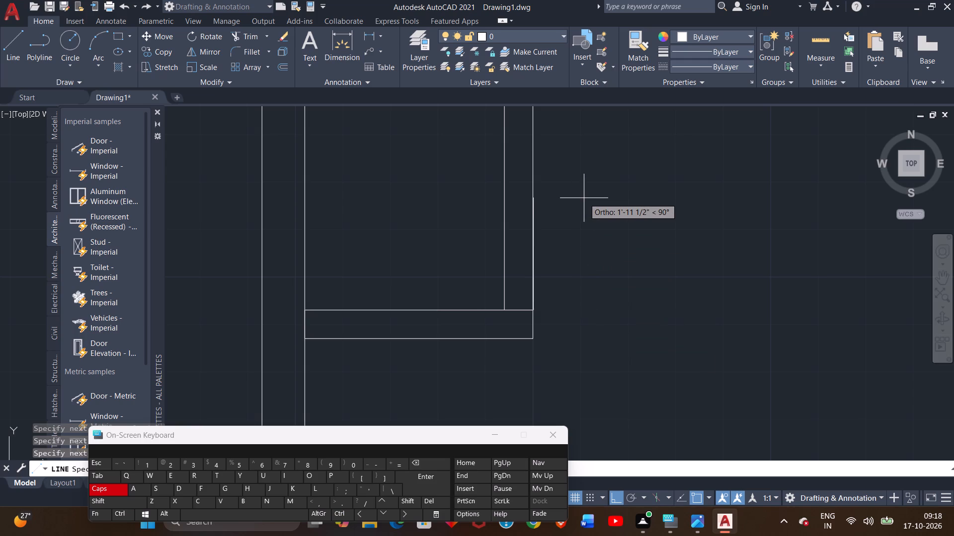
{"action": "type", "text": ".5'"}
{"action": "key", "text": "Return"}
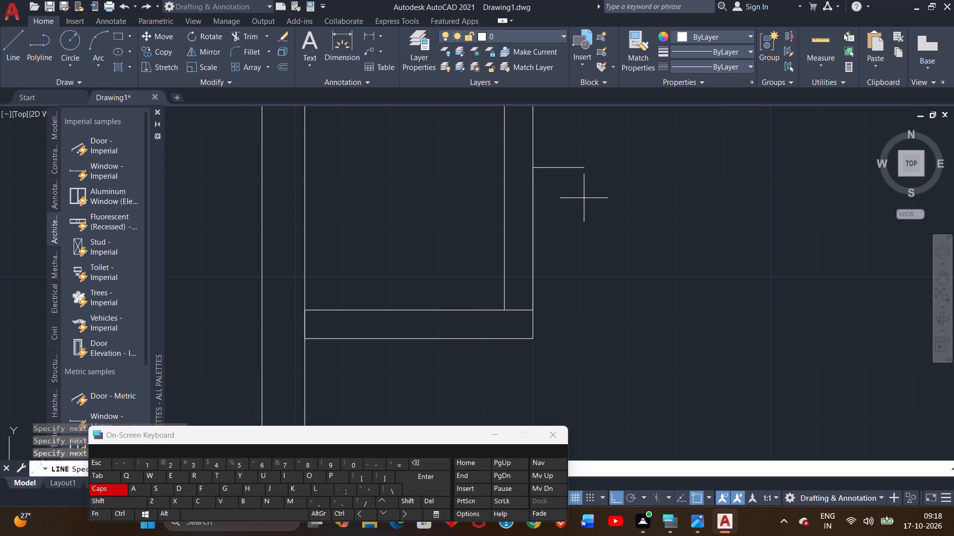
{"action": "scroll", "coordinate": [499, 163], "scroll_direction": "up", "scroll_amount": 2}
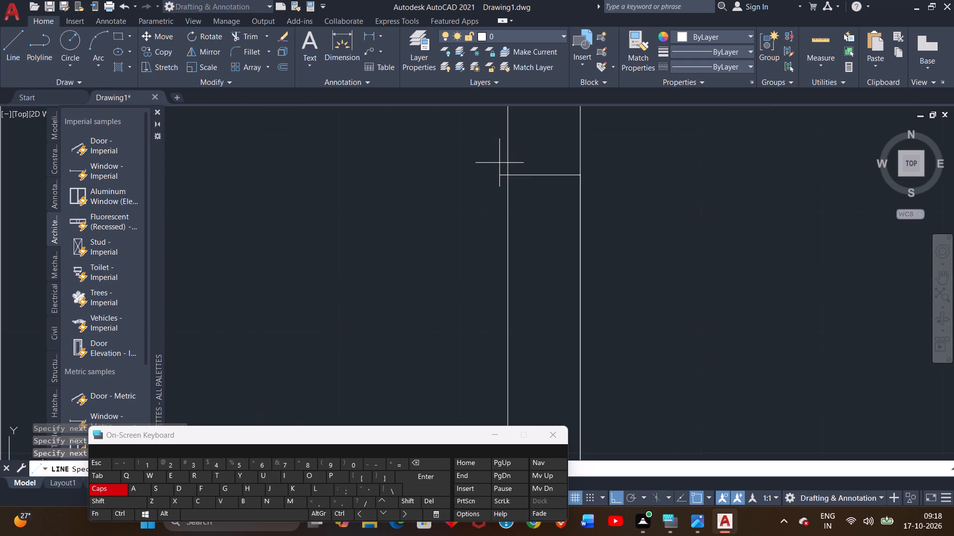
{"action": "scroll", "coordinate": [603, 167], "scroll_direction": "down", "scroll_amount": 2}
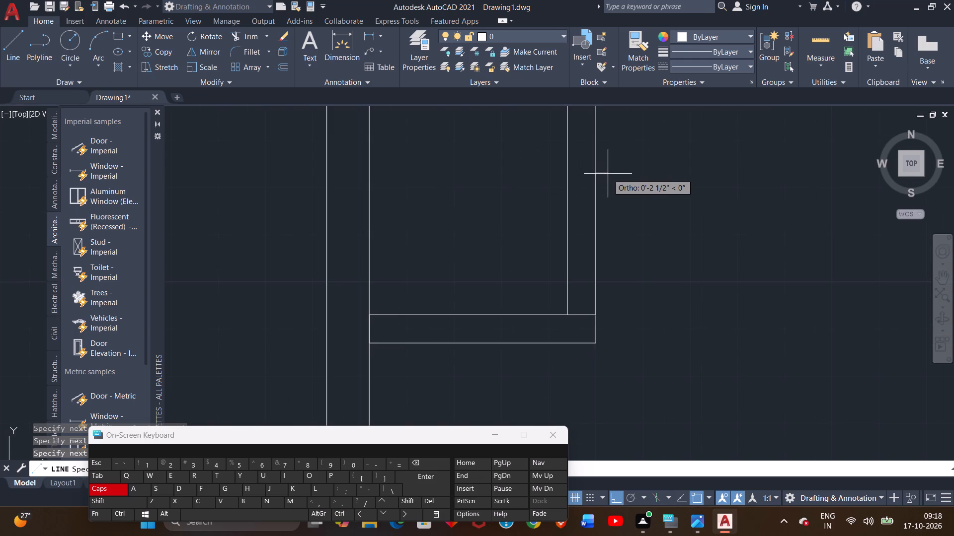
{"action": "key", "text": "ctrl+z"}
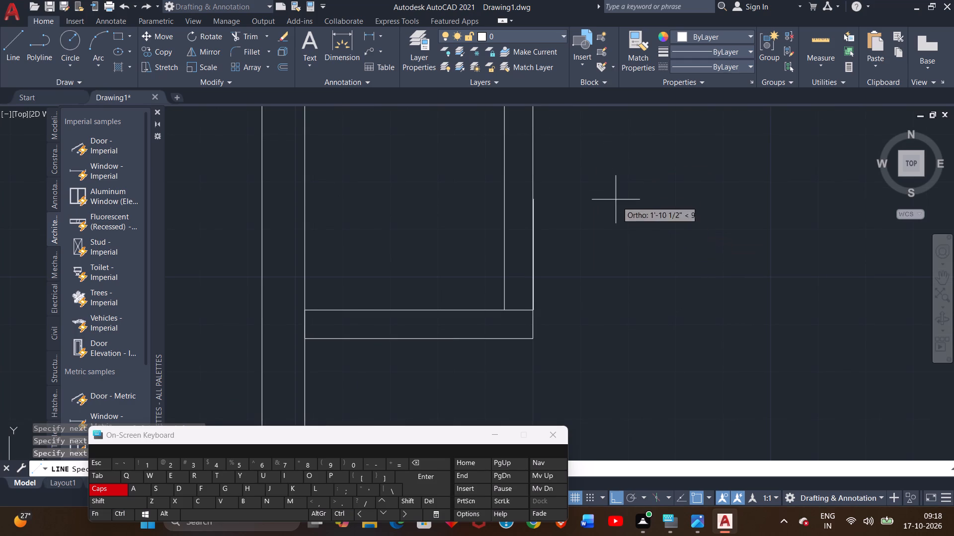
Continue the line 2'6" up the outer wall line and across to the inner wall line, and finish it.
{"action": "type", "text": "2.5'"}
{"action": "key", "text": "Return"}
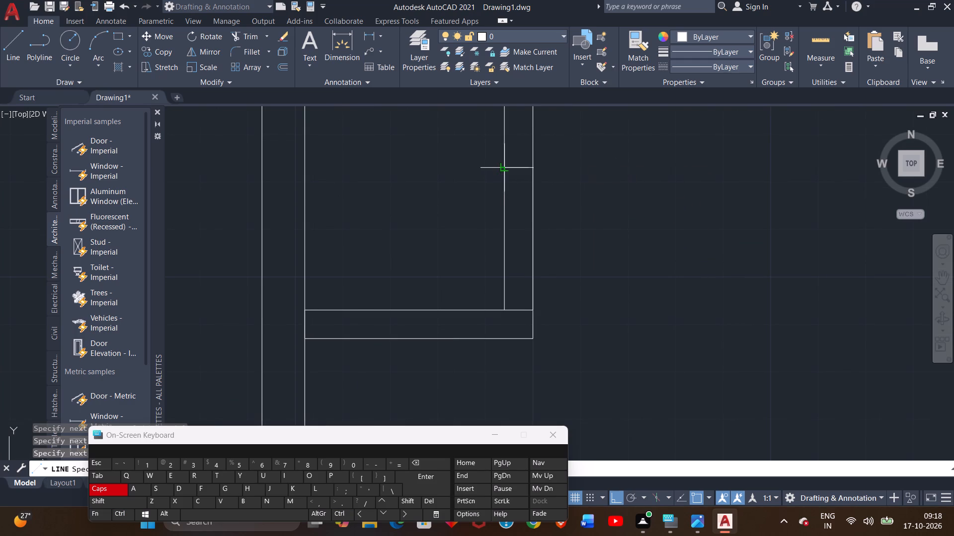
{"action": "scroll", "coordinate": [505, 165], "scroll_direction": "up", "scroll_amount": 2}
{"action": "left_click", "coordinate": [500, 171]}
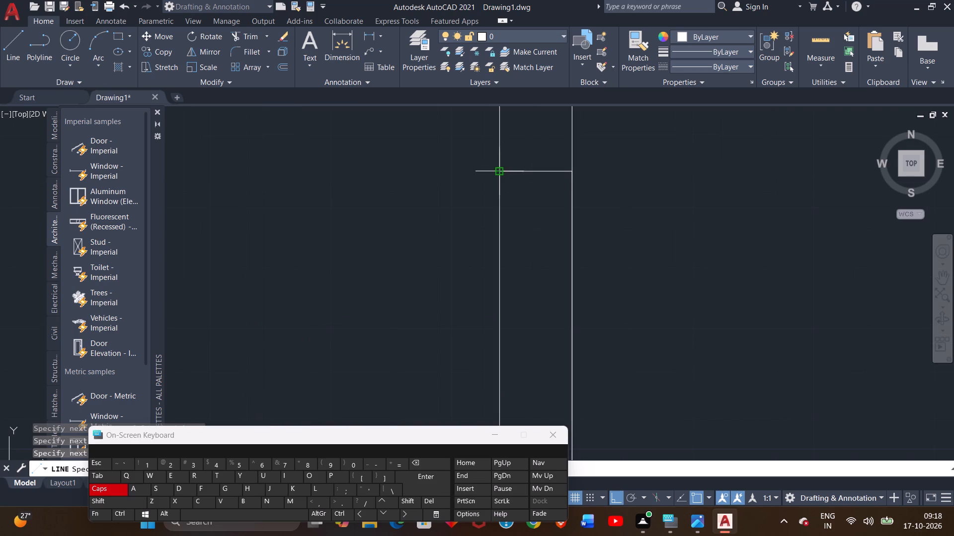
{"action": "right_click", "coordinate": [489, 165]}
{"action": "left_click", "coordinate": [504, 171]}
{"action": "scroll", "coordinate": [480, 261], "scroll_direction": "down", "scroll_amount": 2}
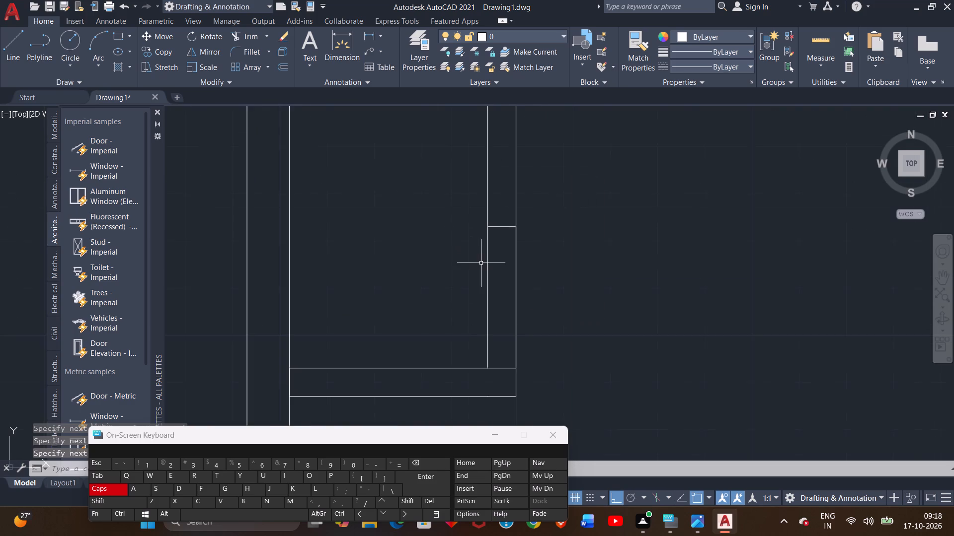
Trim both right-wall lines of the small room between the two cross lines to open a 2'6" gap, and finish trimming.
{"action": "middle_click_drag", "start_coordinate": [481, 263], "coordinate": [508, 226]}
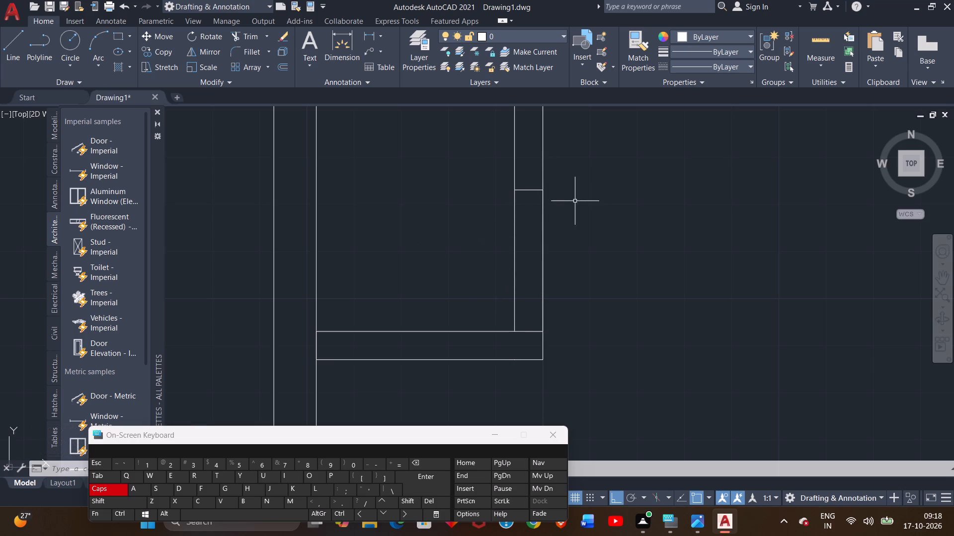
{"action": "middle_click_drag", "start_coordinate": [576, 202], "coordinate": [545, 204]}
{"action": "scroll", "coordinate": [534, 208], "scroll_direction": "down", "scroll_amount": 2}
{"action": "middle_click_drag", "start_coordinate": [568, 218], "coordinate": [448, 199]}
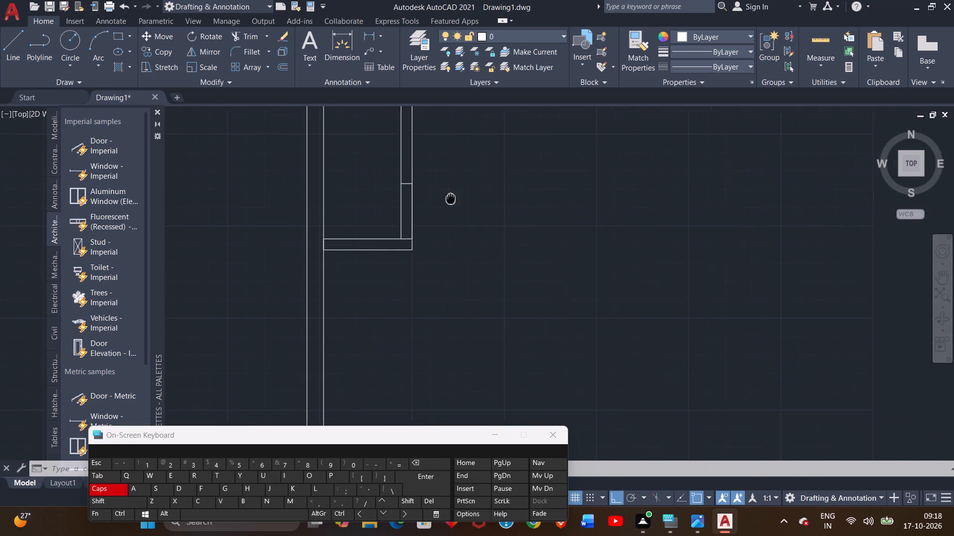
{"action": "middle_click_drag", "start_coordinate": [448, 199], "coordinate": [445, 198]}
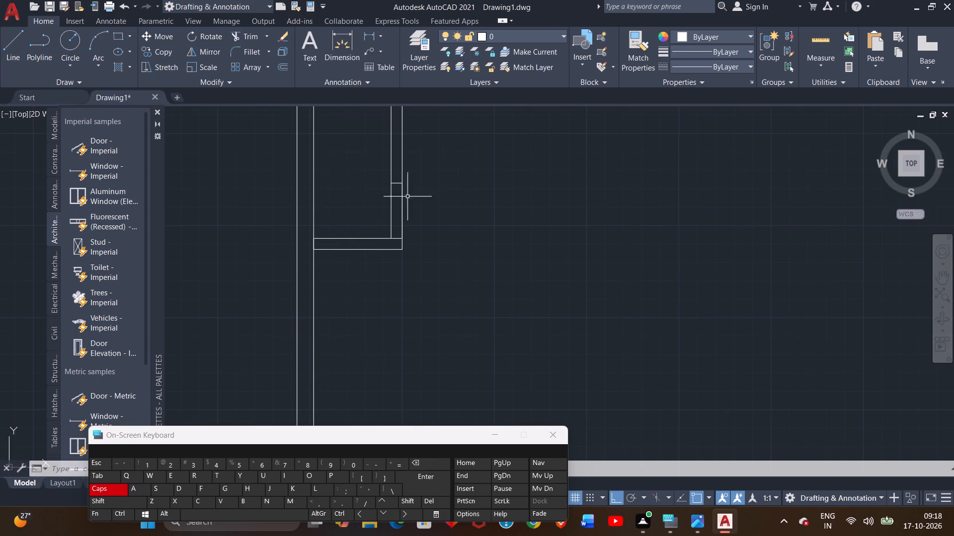
{"action": "left_click", "coordinate": [240, 33]}
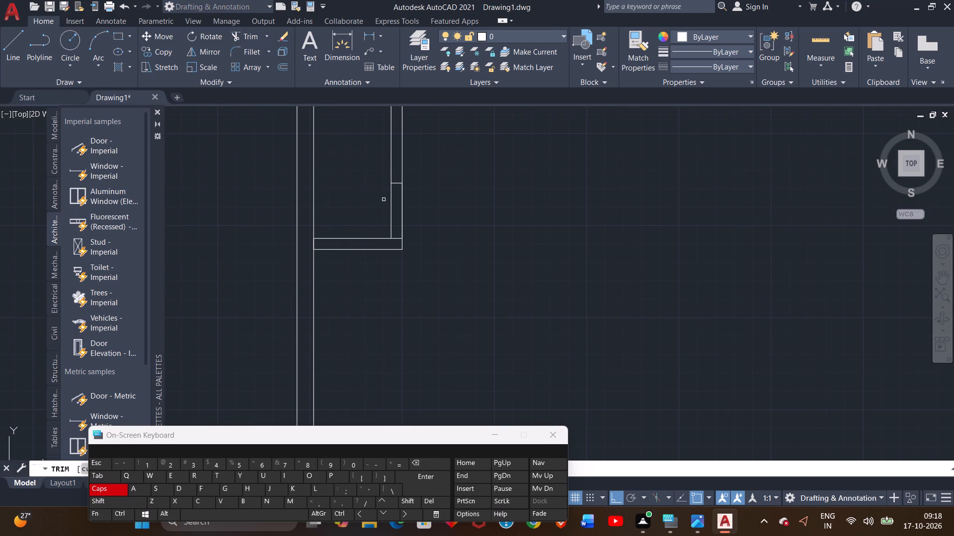
{"action": "left_click_drag", "start_coordinate": [384, 200], "coordinate": [429, 207]}
{"action": "left_click", "coordinate": [429, 207]}
{"action": "middle_click_drag", "start_coordinate": [474, 212], "coordinate": [466, 212]}
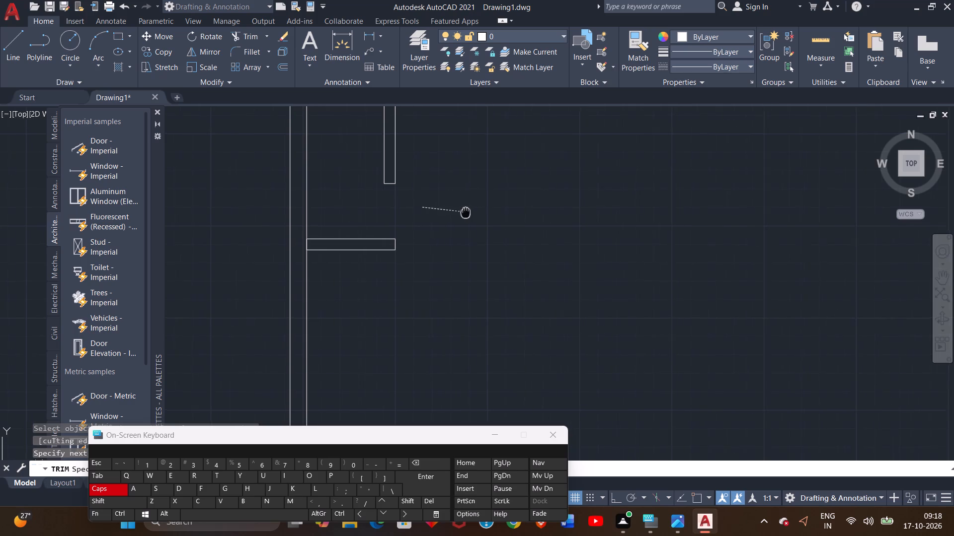
{"action": "middle_click_drag", "start_coordinate": [466, 212], "coordinate": [448, 252]}
{"action": "right_click_drag", "start_coordinate": [454, 232], "coordinate": [460, 228]}
{"action": "triple_click", "coordinate": [478, 234]}
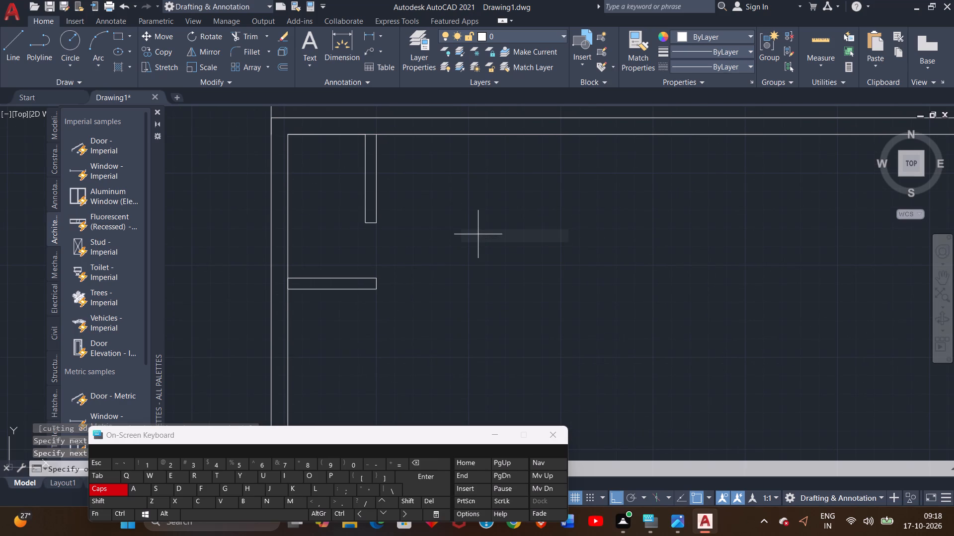
{"action": "triple_click", "coordinate": [478, 234]}
{"action": "middle_click", "coordinate": [453, 221]}
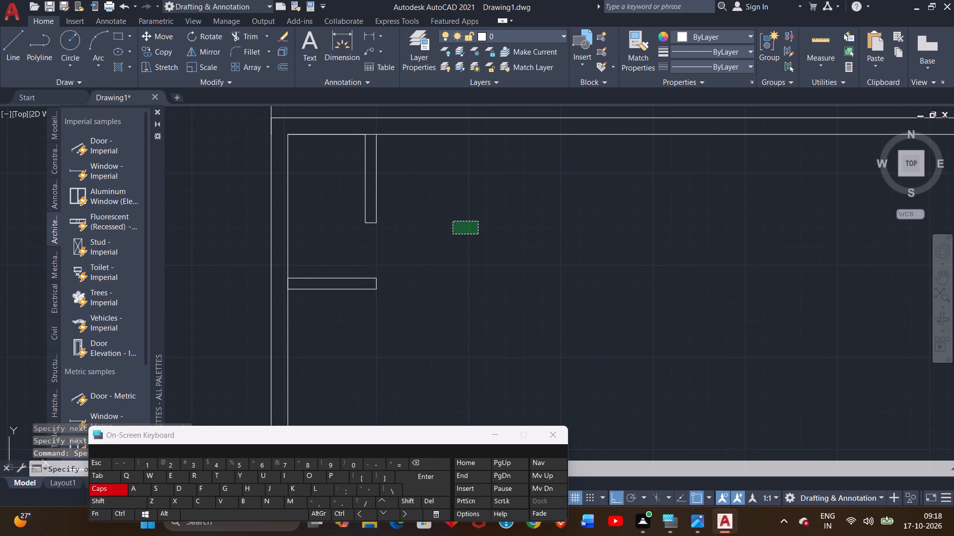
{"action": "scroll", "coordinate": [453, 221], "scroll_direction": "down", "scroll_amount": 1}
{"action": "left_click", "coordinate": [453, 220]}
{"action": "middle_click_drag", "start_coordinate": [481, 229], "coordinate": [437, 217]}
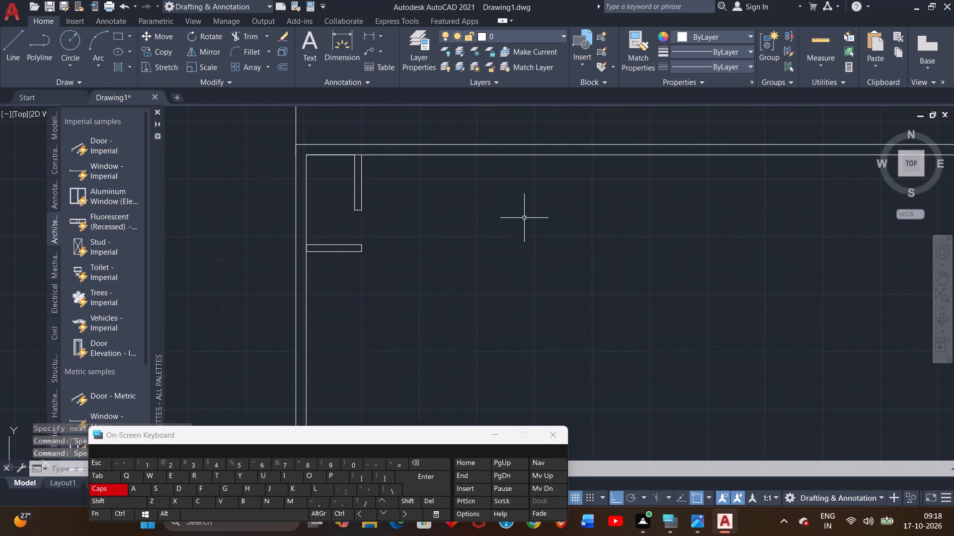
Draw a 6" thick wall 5' down from the top wall's inner line, 3' right of the small room's right wall, and finish the line.
{"action": "left_click", "coordinate": [10, 57]}
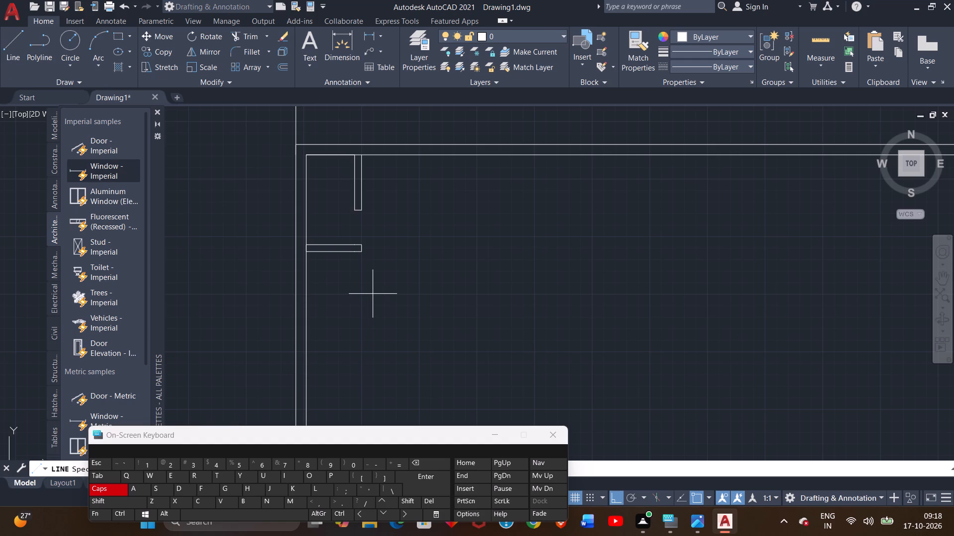
{"action": "middle_click_drag", "start_coordinate": [367, 293], "coordinate": [370, 354]}
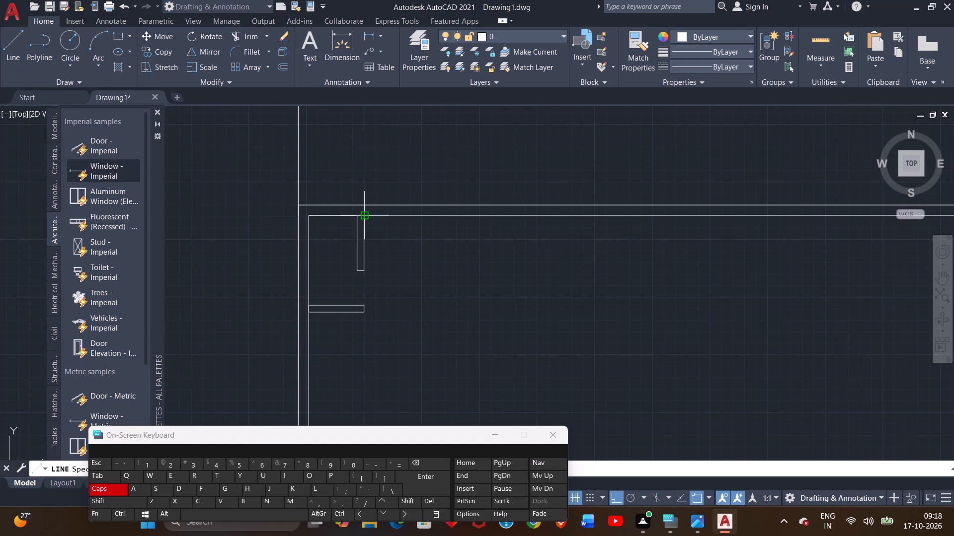
{"action": "left_click", "coordinate": [368, 217]}
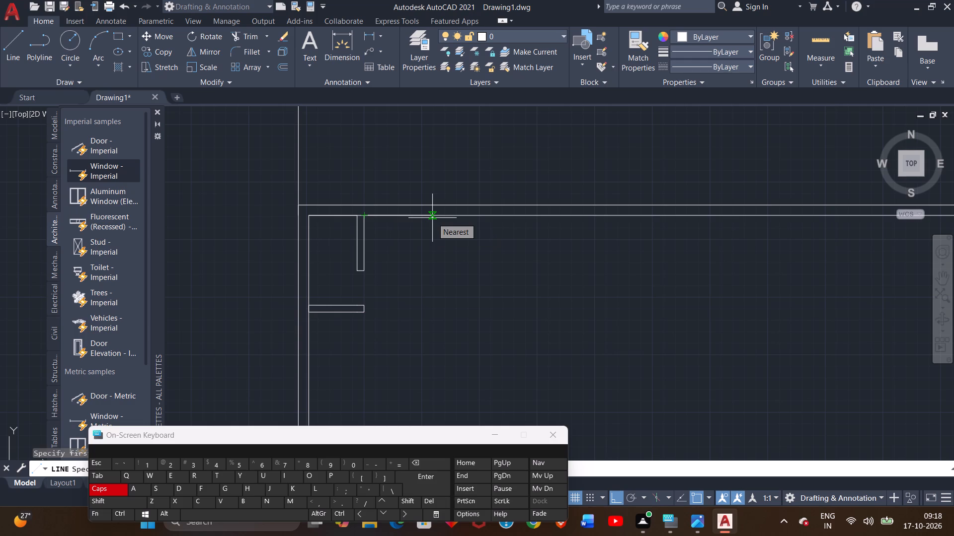
{"action": "key", "text": "3"}
{"action": "key", "text": "apostrophe"}
{"action": "key", "text": "Return"}
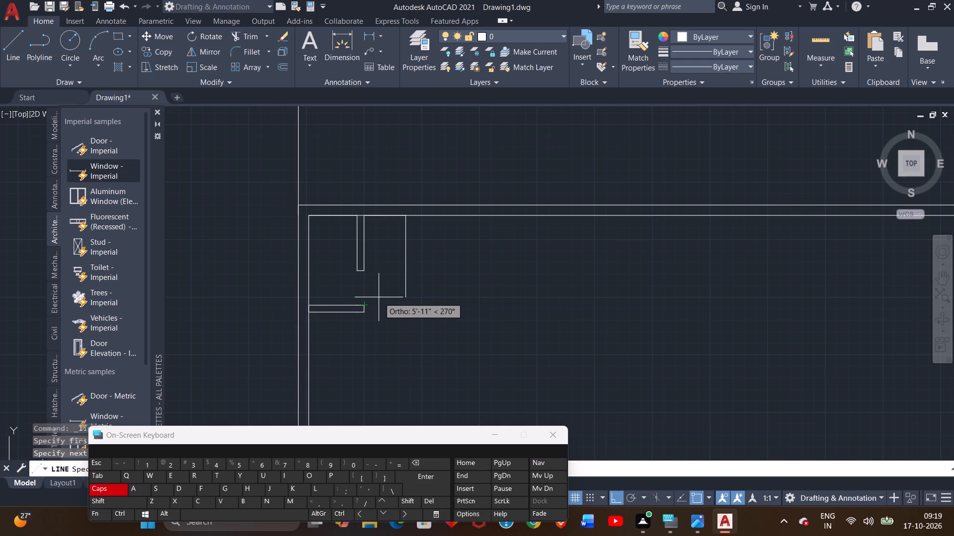
{"action": "scroll", "coordinate": [392, 276], "scroll_direction": "up", "scroll_amount": 2}
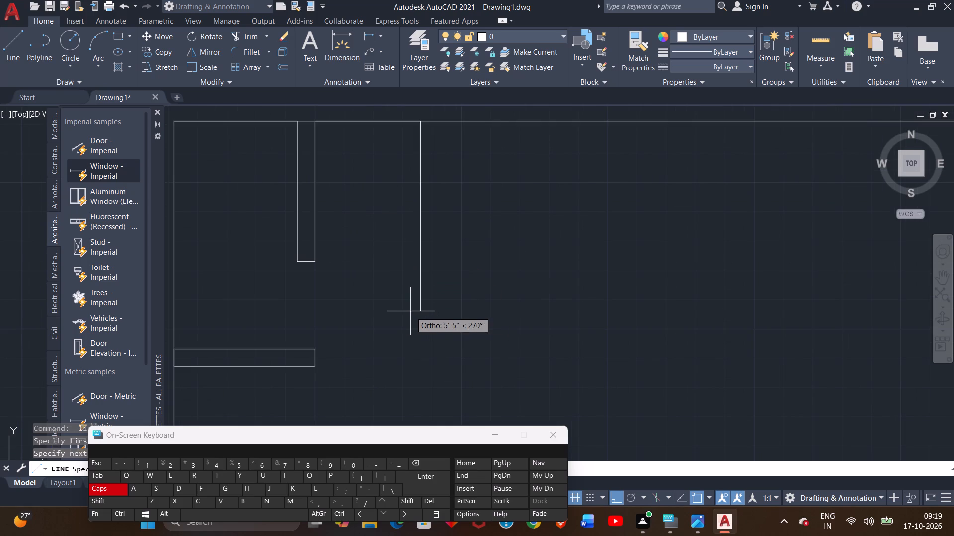
{"action": "key", "text": "5"}
{"action": "key", "text": "apostrophe"}
{"action": "key", "text": "Return"}
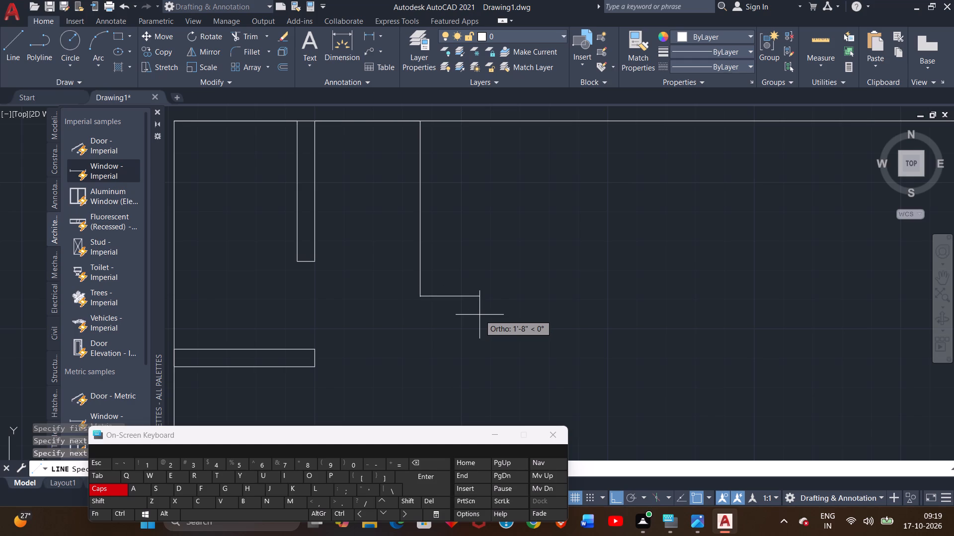
{"action": "key", "text": "6"}
{"action": "key", "text": "shift+quotedbl"}
{"action": "key", "text": "Return"}
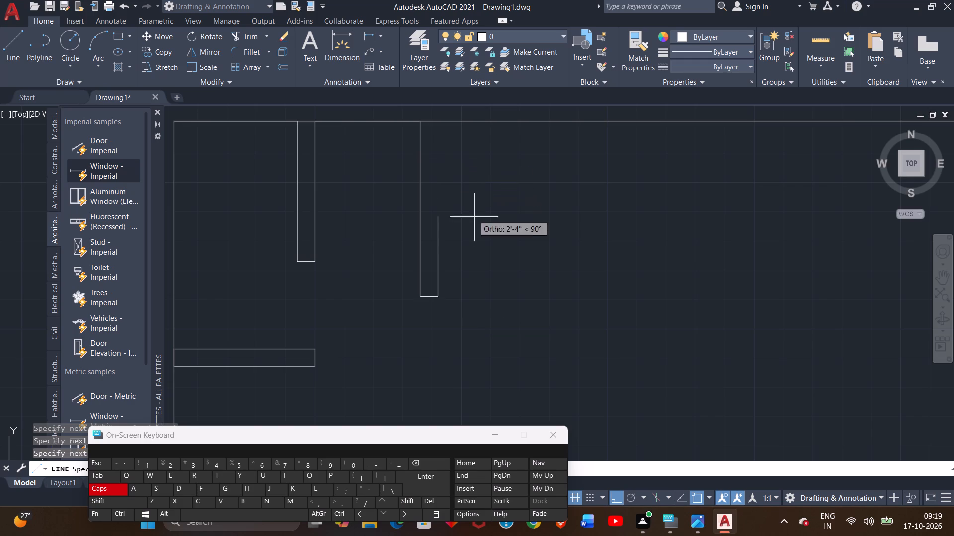
{"action": "left_click", "coordinate": [439, 124]}
{"action": "right_click", "coordinate": [439, 123]}
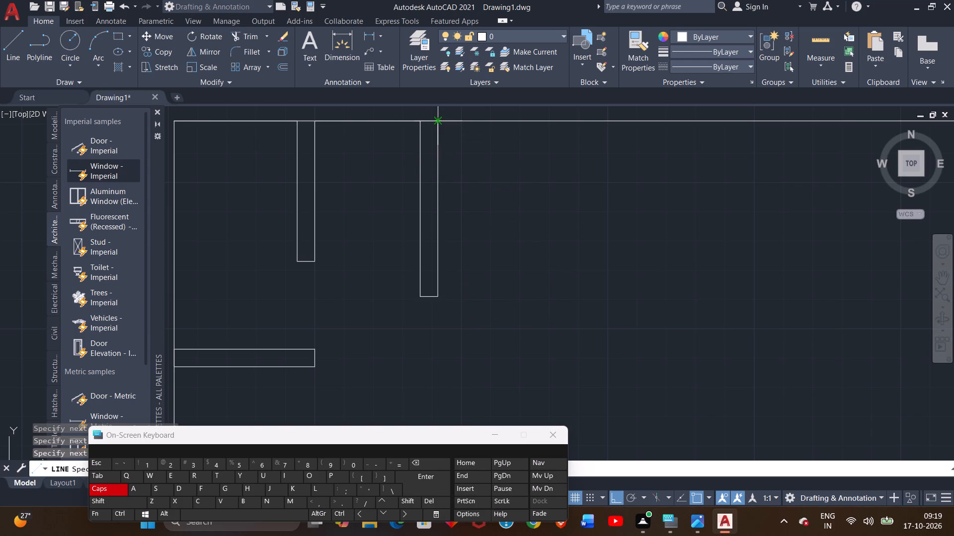
{"action": "double_click", "coordinate": [467, 131]}
{"action": "left_click", "coordinate": [562, 236]}
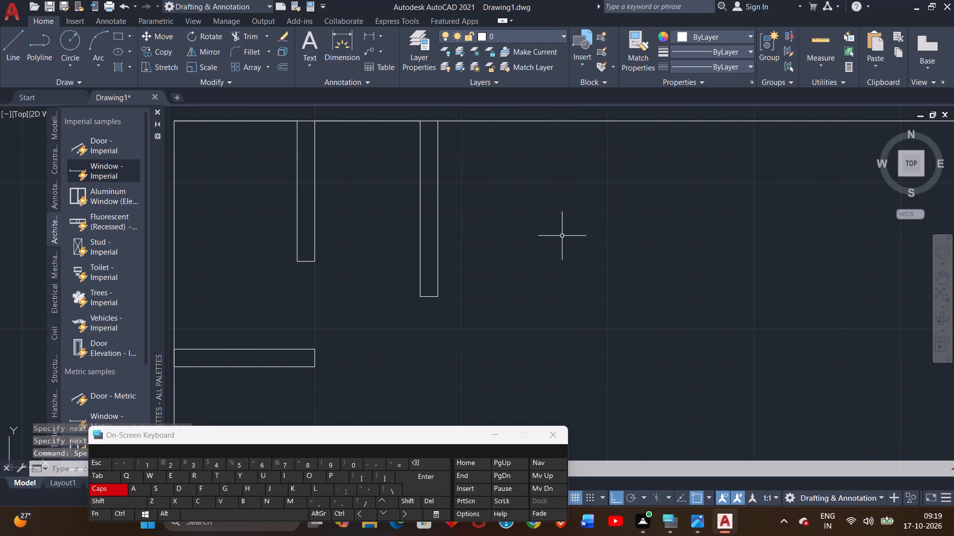
Draw a line 3'6" right from the 5' wall's lower right corner, and up perpendicular to the top wall's inner line.
{"action": "left_click", "coordinate": [10, 53]}
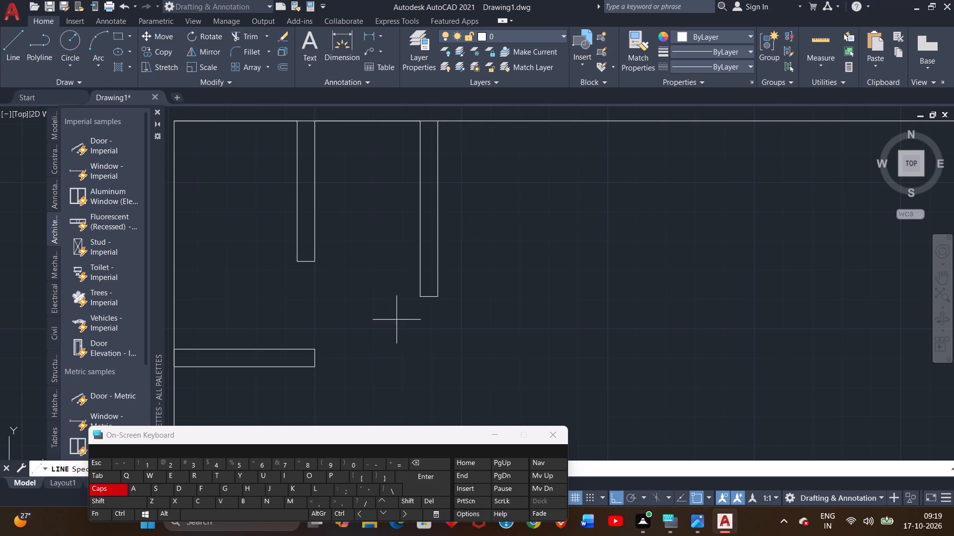
{"action": "left_click", "coordinate": [436, 300]}
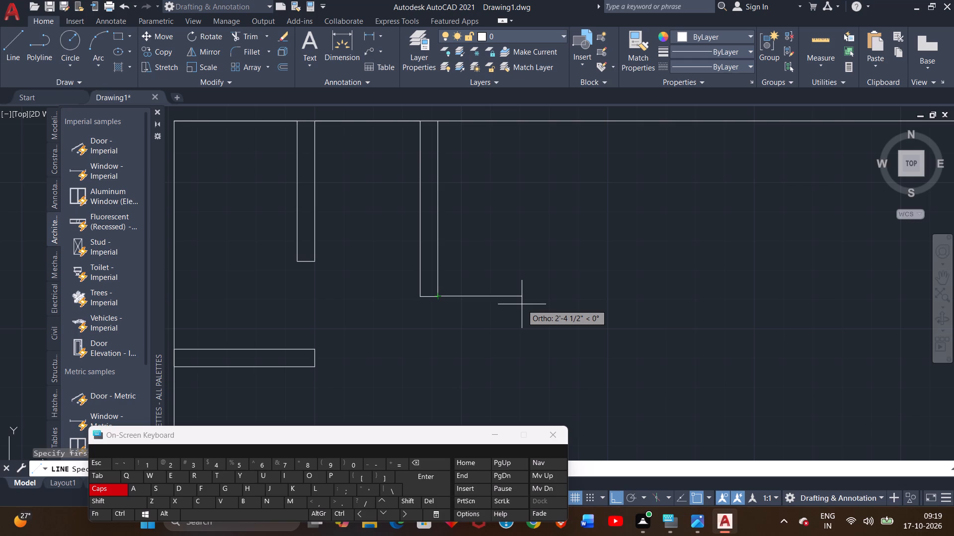
{"action": "key", "text": "3"}
{"action": "type", "text": "'6"}
{"action": "key", "text": "shift+quotedbl"}
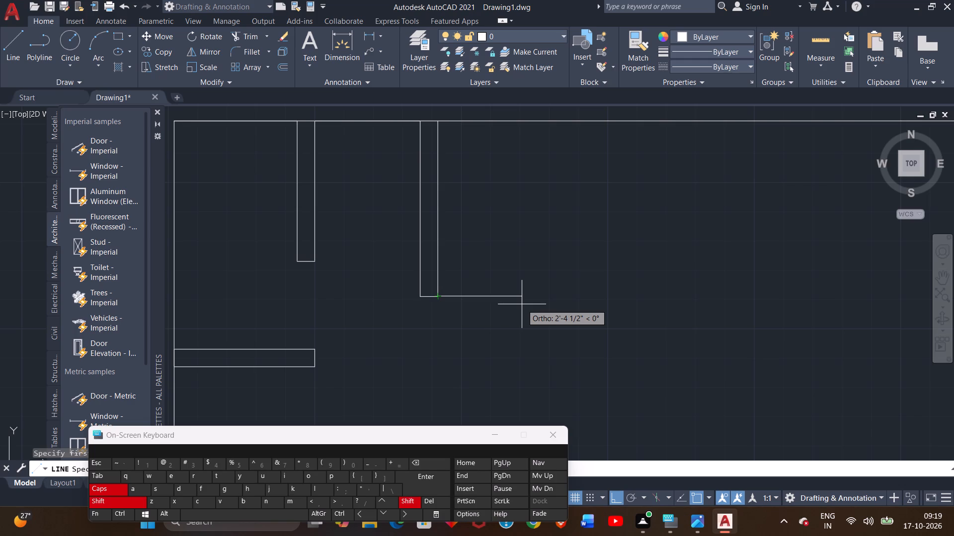
{"action": "key", "text": "Return"}
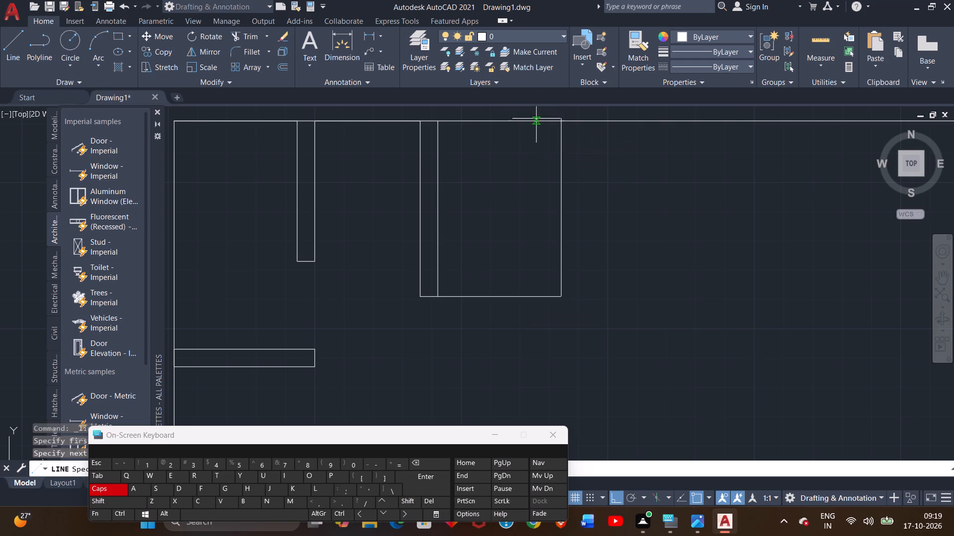
{"action": "middle_click_drag", "start_coordinate": [538, 136], "coordinate": [554, 196]}
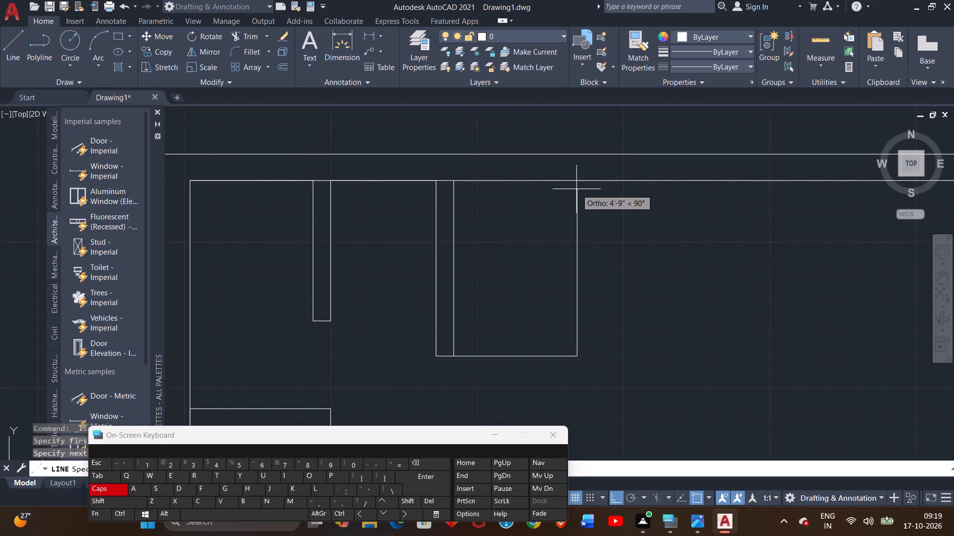
{"action": "scroll", "coordinate": [576, 189], "scroll_direction": "down", "scroll_amount": 2}
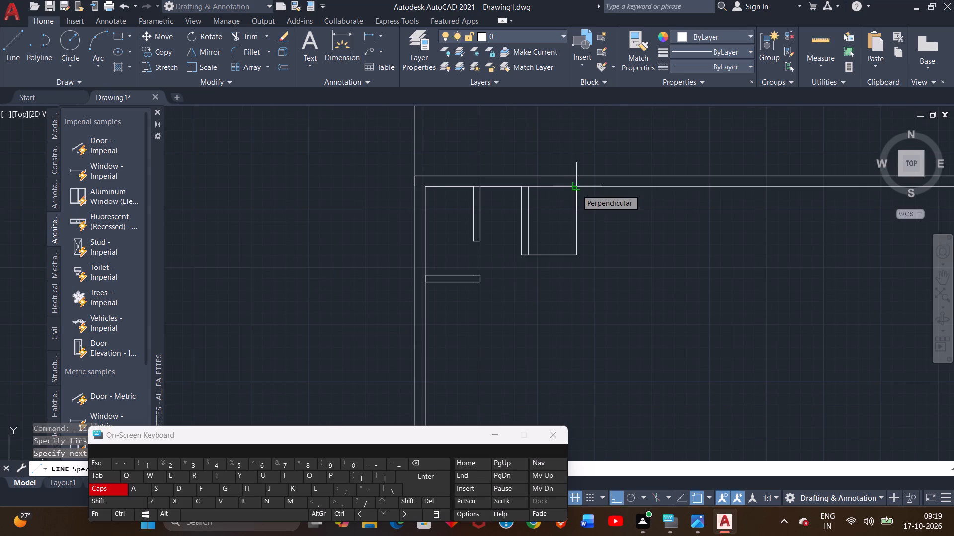
{"action": "scroll", "coordinate": [576, 189], "scroll_direction": "up", "scroll_amount": 1}
{"action": "left_click", "coordinate": [578, 187]}
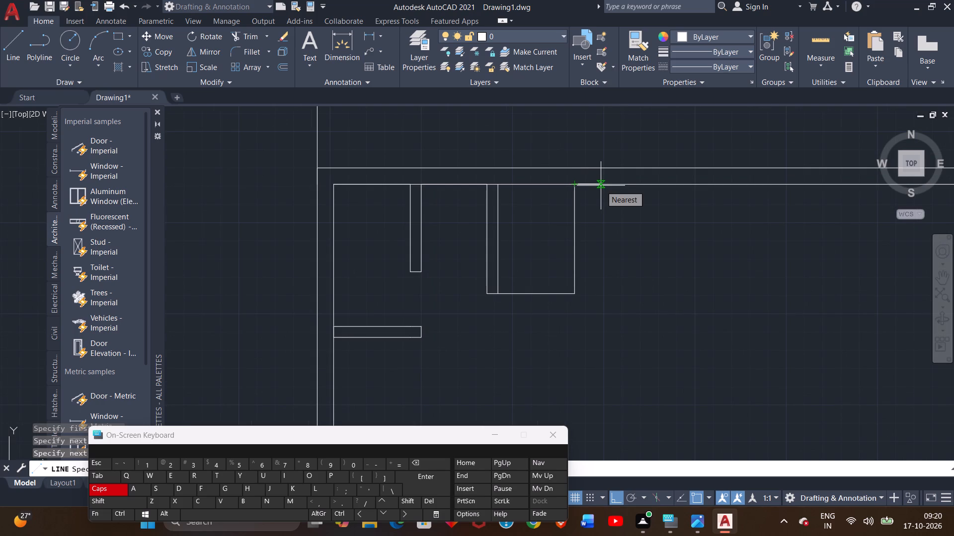
Continue the line 6" outside the new right and bottom lines, closing it at the 5' wall's lower left corner, and finish it.
{"action": "key", "text": "6"}
{"action": "key", "text": "shift+quotedbl"}
{"action": "key", "text": "Return"}
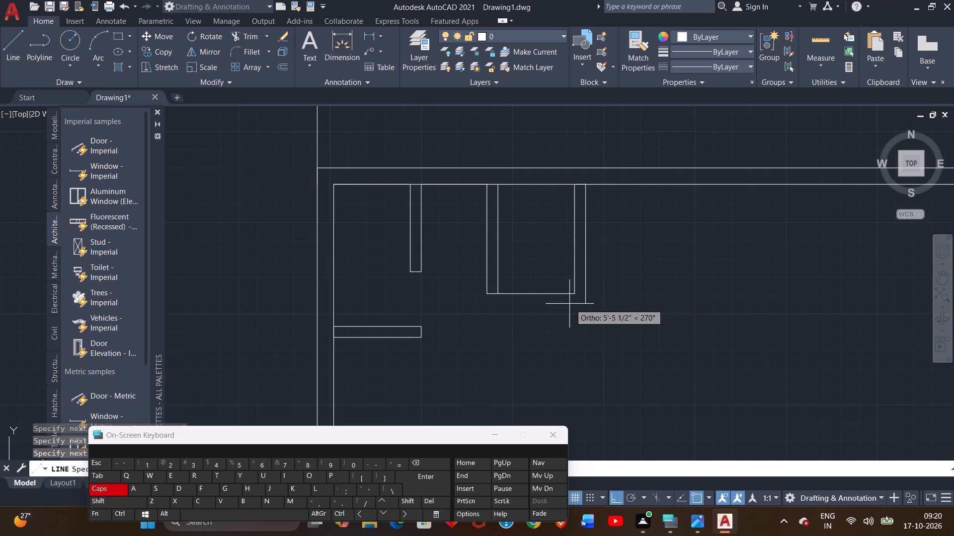
{"action": "scroll", "coordinate": [566, 303], "scroll_direction": "up", "scroll_amount": 2}
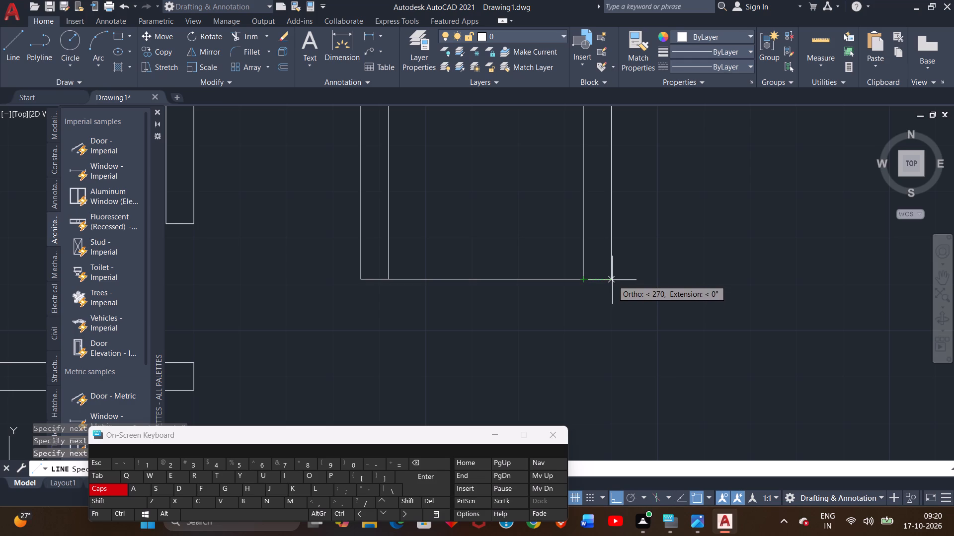
{"action": "left_click", "coordinate": [612, 280]}
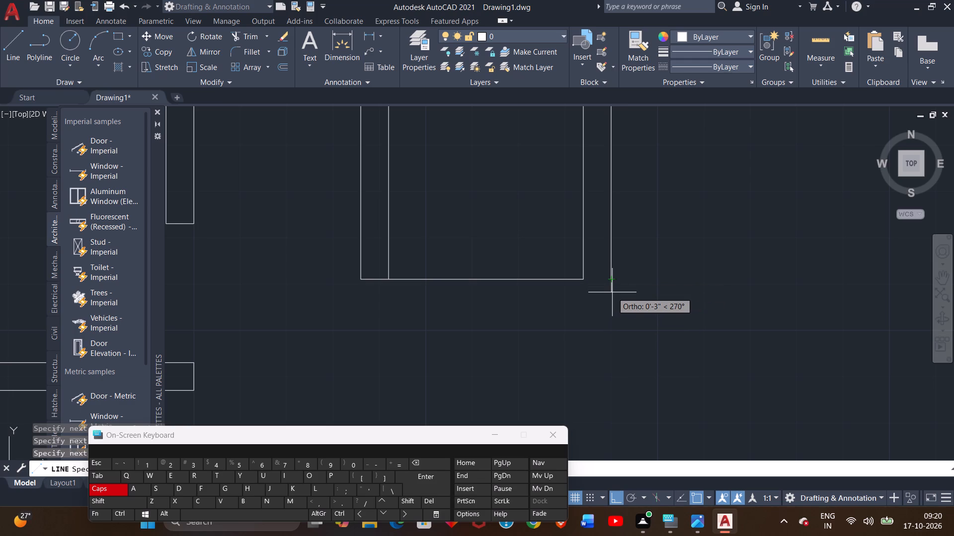
{"action": "key", "text": "6"}
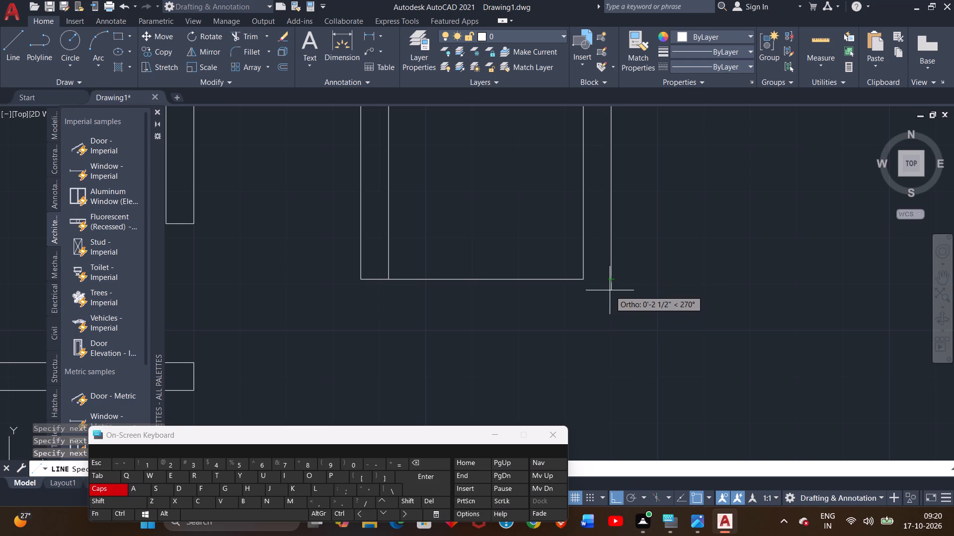
{"action": "key", "text": "shift+quotedbl"}
{"action": "key", "text": "Return"}
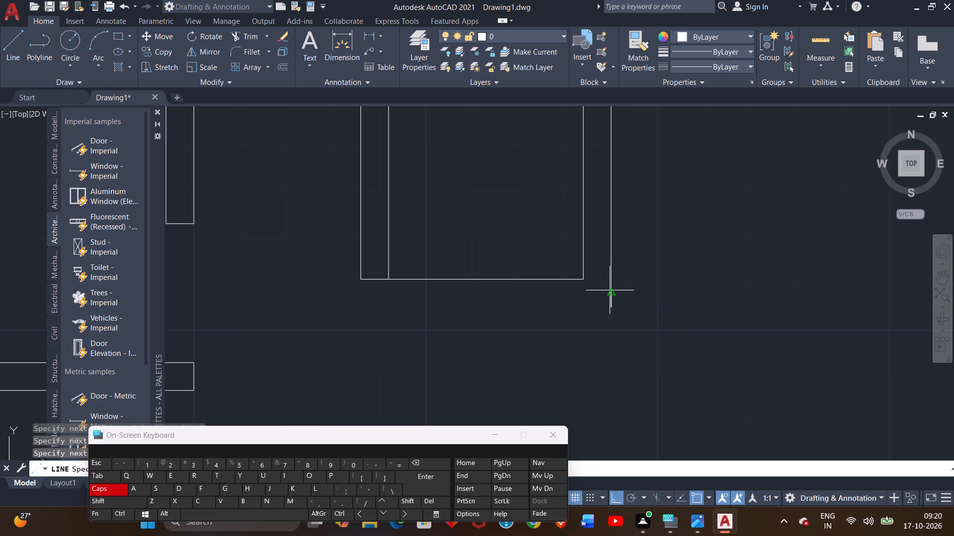
{"action": "scroll", "coordinate": [347, 290], "scroll_direction": "up", "scroll_amount": 2}
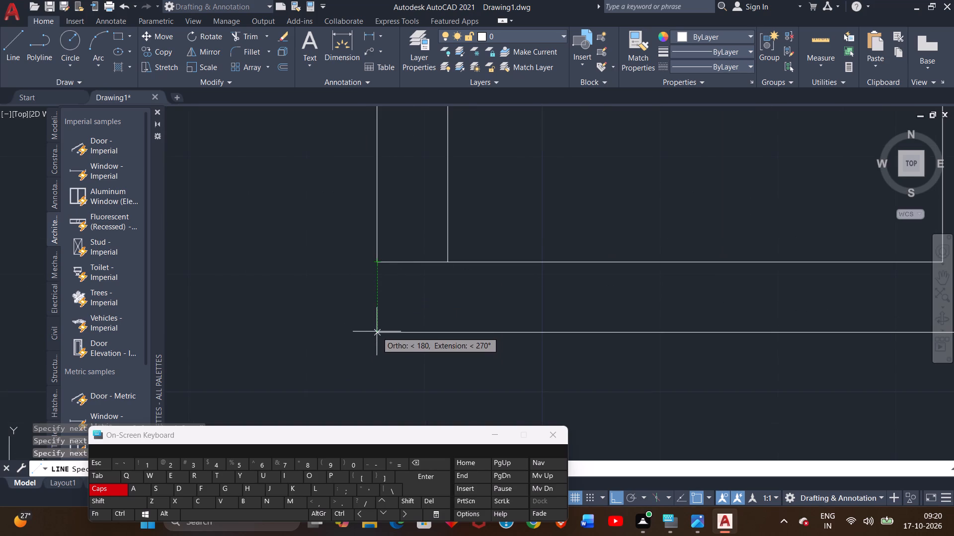
{"action": "double_click", "coordinate": [377, 332]}
{"action": "left_click", "coordinate": [378, 263]}
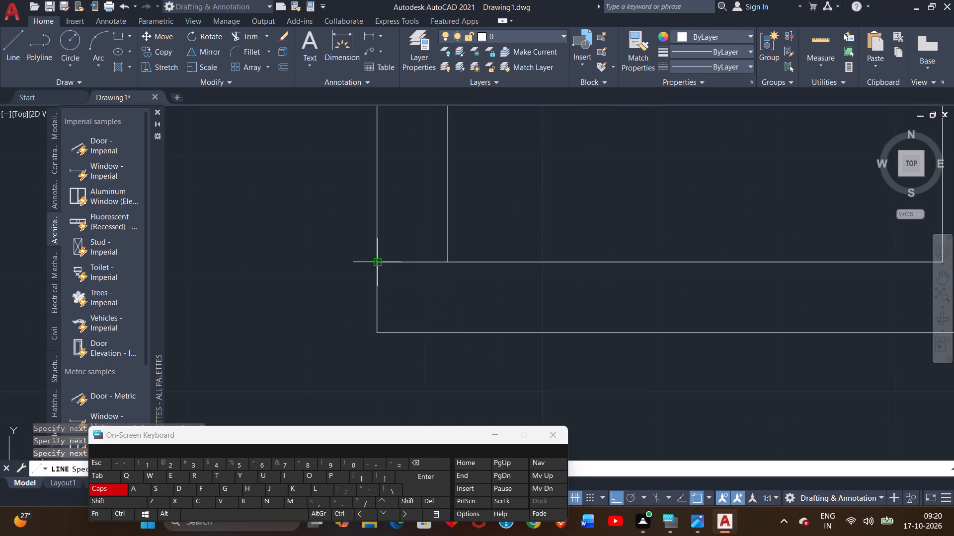
{"action": "right_click", "coordinate": [378, 263]}
{"action": "right_click", "coordinate": [378, 263]}
{"action": "left_click", "coordinate": [397, 269]}
{"action": "scroll", "coordinate": [454, 318], "scroll_direction": "down", "scroll_amount": 2}
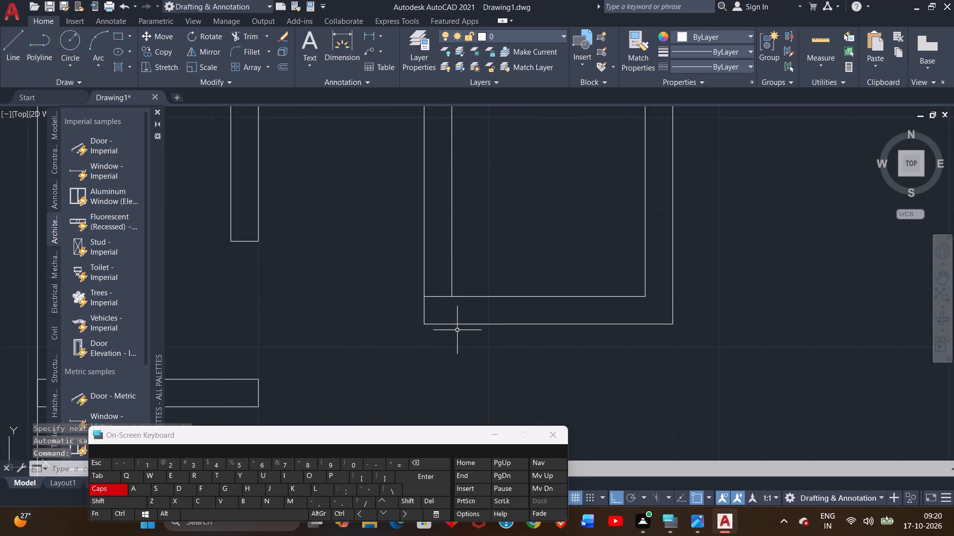
Trim the short line across the foot of the 5' wall so it joins the new bottom wall, and finish trimming.
{"action": "left_click", "coordinate": [241, 38]}
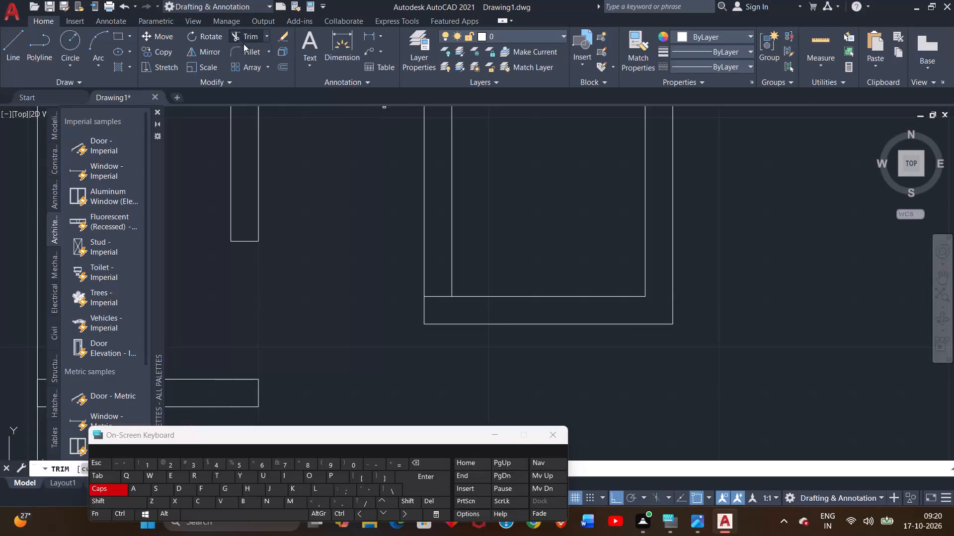
{"action": "left_click_drag", "start_coordinate": [437, 264], "coordinate": [442, 296]}
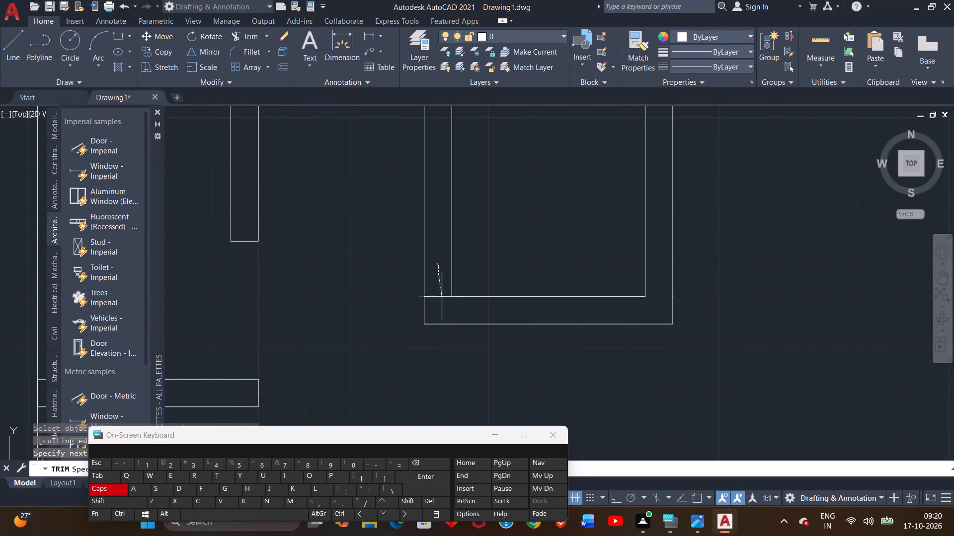
{"action": "left_click_drag", "start_coordinate": [442, 296], "coordinate": [448, 312]}
{"action": "double_click", "coordinate": [448, 312]}
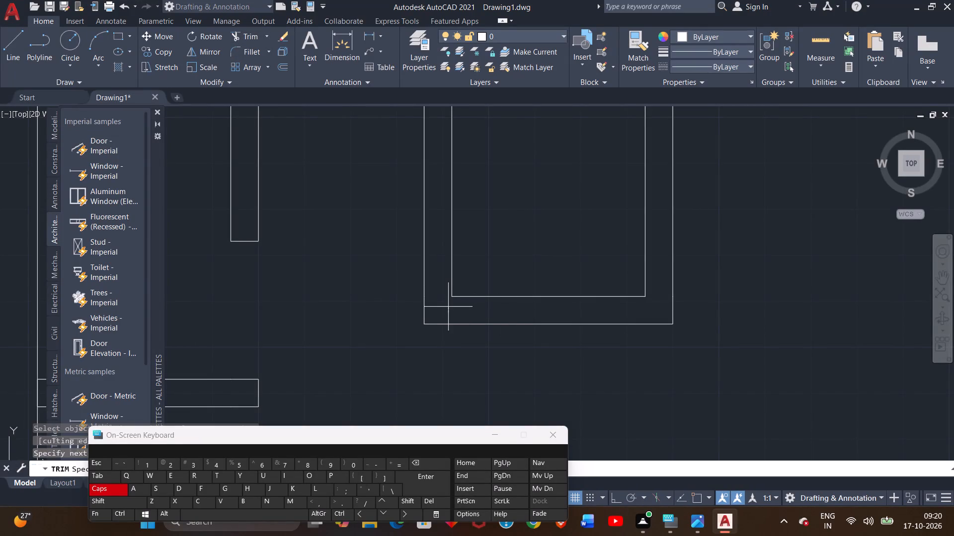
{"action": "right_click", "coordinate": [448, 307]}
{"action": "left_click", "coordinate": [448, 307]}
{"action": "double_click", "coordinate": [465, 311]}
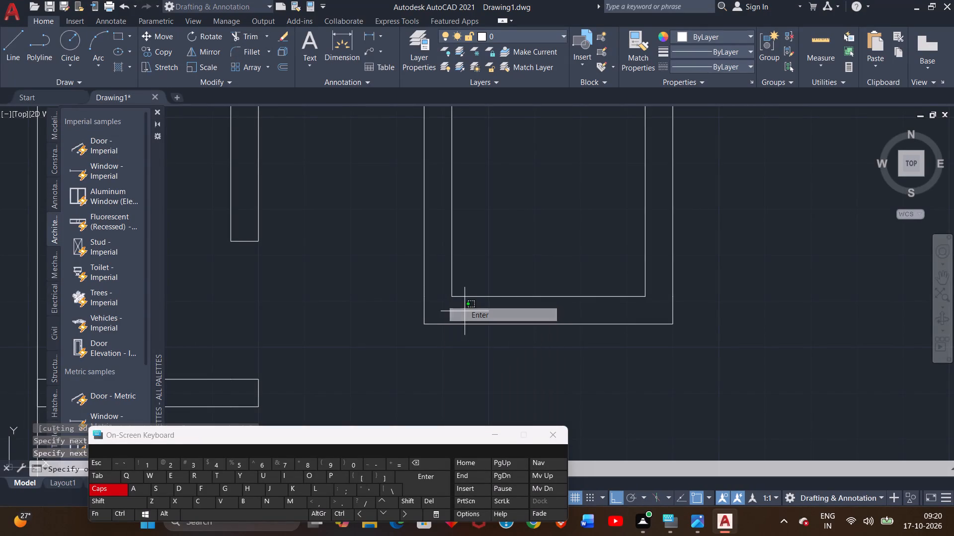
{"action": "left_click", "coordinate": [505, 305]}
{"action": "scroll", "coordinate": [502, 327], "scroll_direction": "down", "scroll_amount": 2}
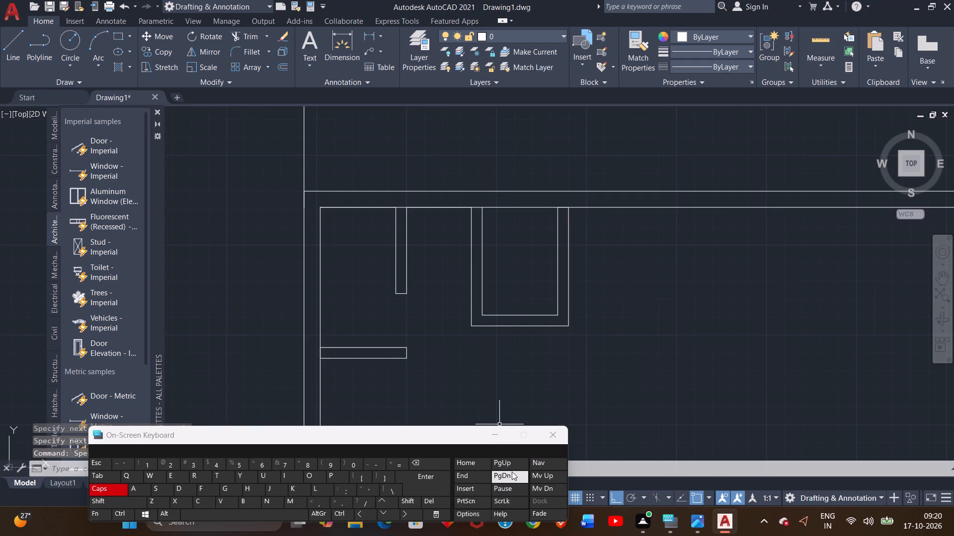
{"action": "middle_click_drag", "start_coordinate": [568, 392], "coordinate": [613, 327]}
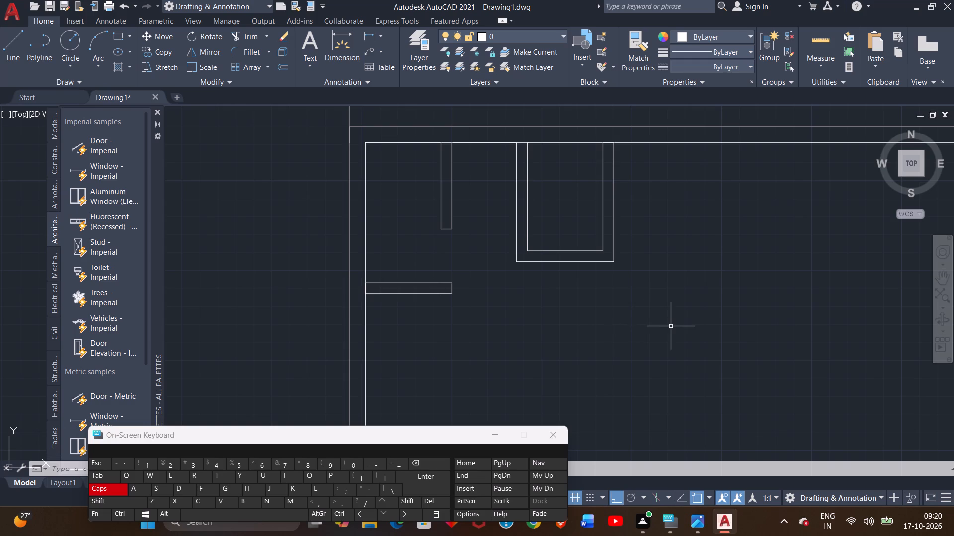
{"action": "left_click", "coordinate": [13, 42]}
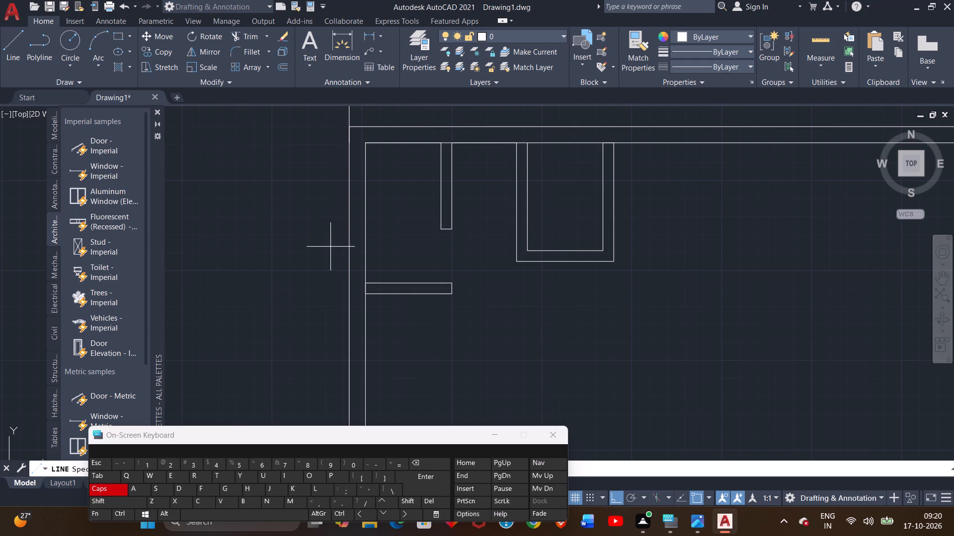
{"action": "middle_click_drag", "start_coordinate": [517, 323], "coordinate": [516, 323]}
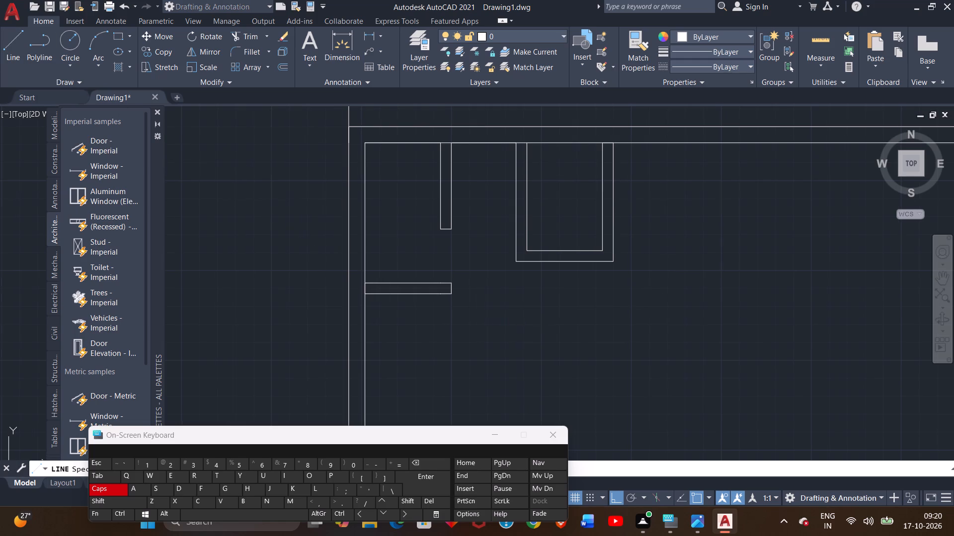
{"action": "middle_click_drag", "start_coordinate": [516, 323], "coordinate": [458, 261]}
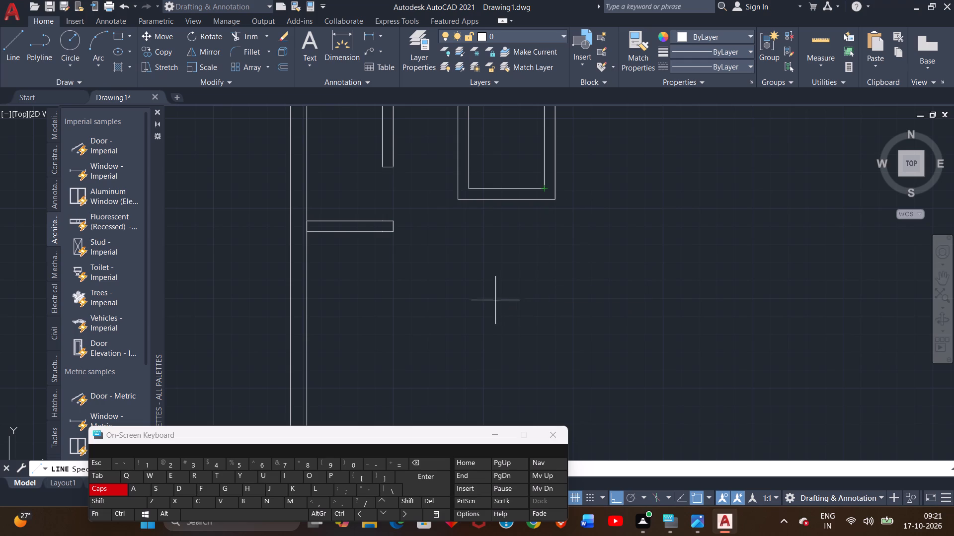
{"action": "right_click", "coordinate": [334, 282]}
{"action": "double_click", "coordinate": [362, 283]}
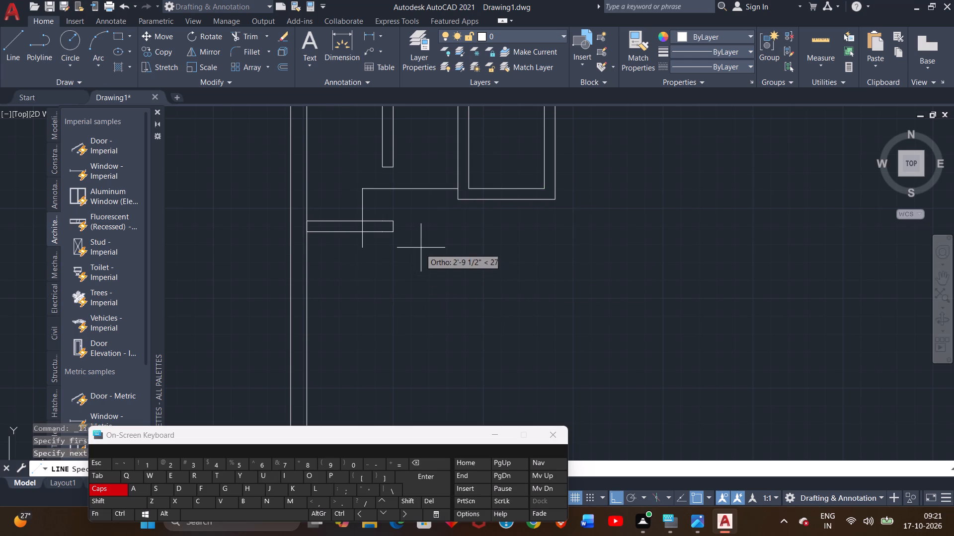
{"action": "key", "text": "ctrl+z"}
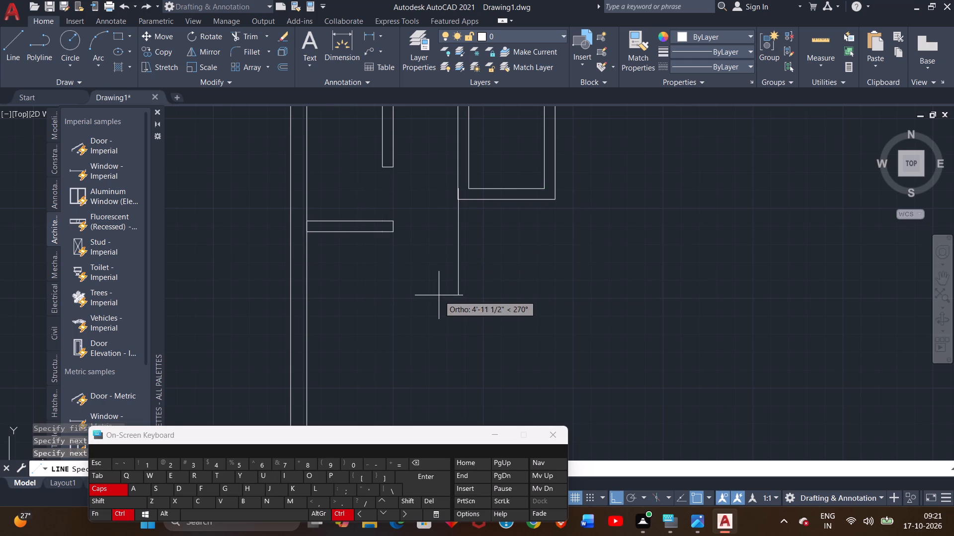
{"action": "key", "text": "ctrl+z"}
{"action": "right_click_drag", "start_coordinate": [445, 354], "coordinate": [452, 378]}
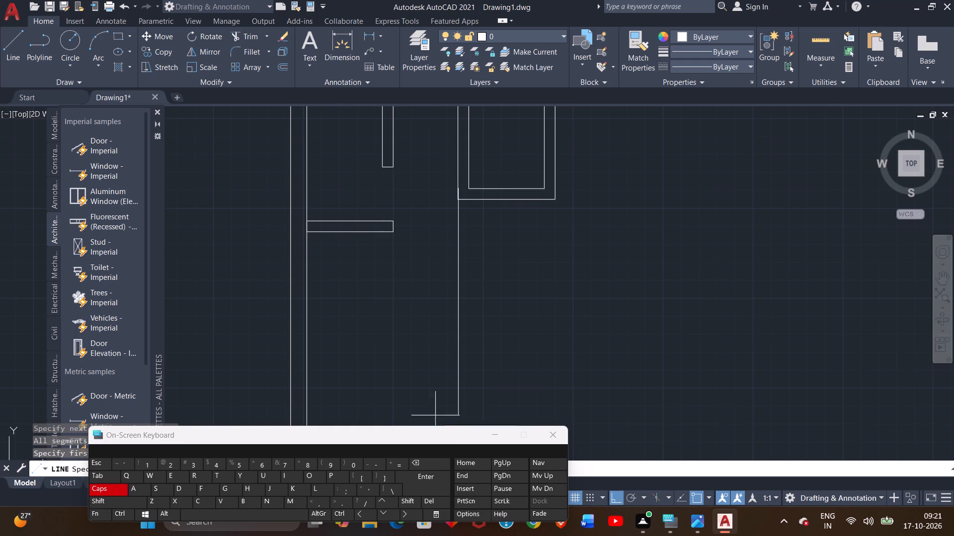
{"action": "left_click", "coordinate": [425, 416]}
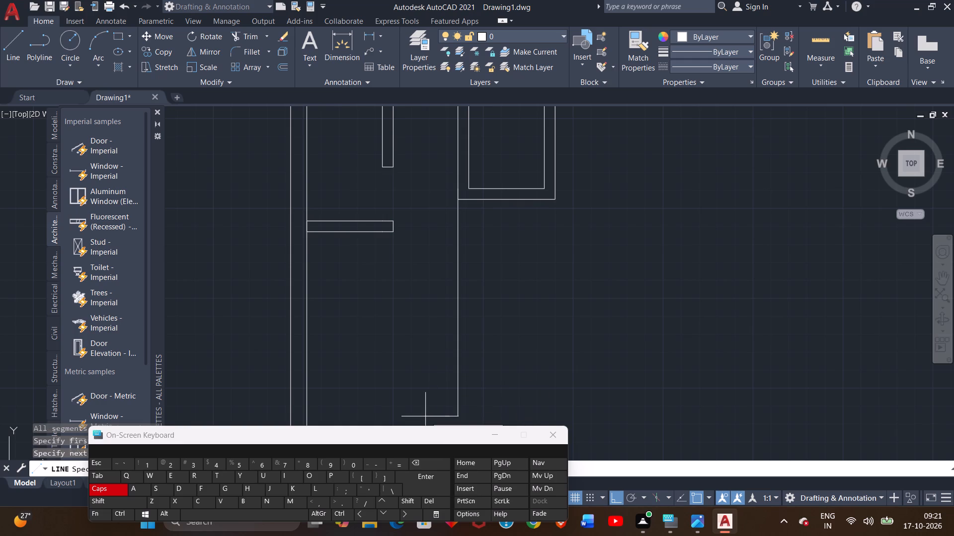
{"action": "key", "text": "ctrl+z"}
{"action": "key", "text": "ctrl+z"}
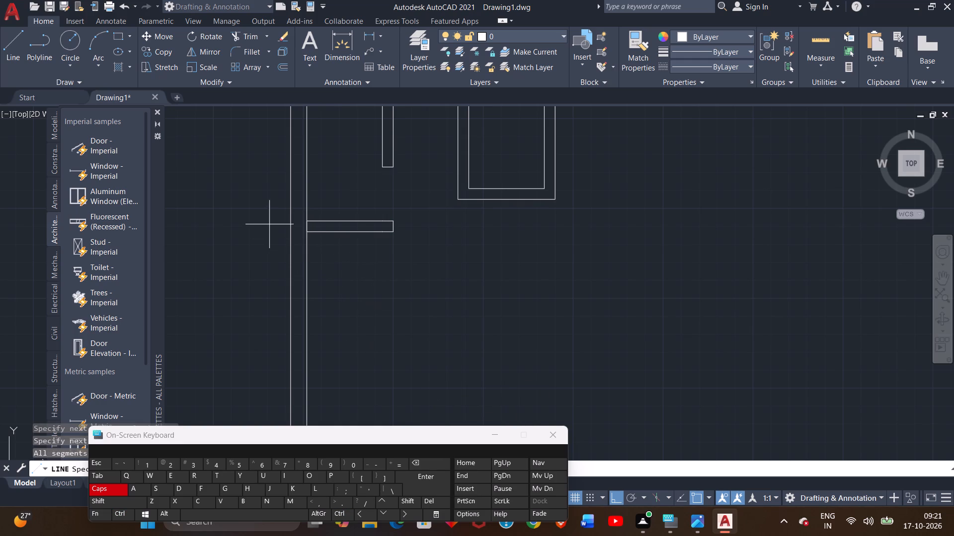
Draw a line 6' down the left wall from the short horizontal wall's lower left corner, 3'6" right, and up to that wall's lower line.
{"action": "left_click", "coordinate": [310, 232]}
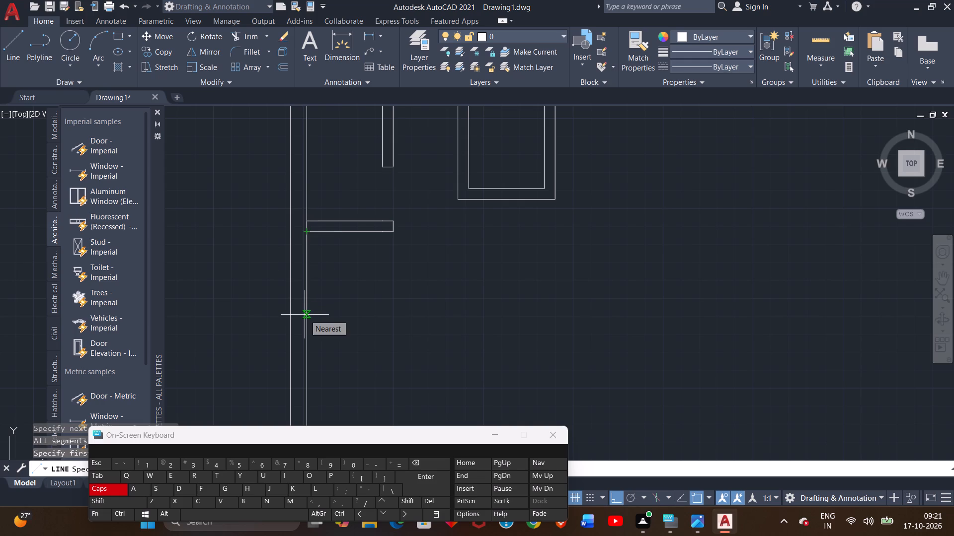
{"action": "middle_click_drag", "start_coordinate": [305, 315], "coordinate": [311, 261]}
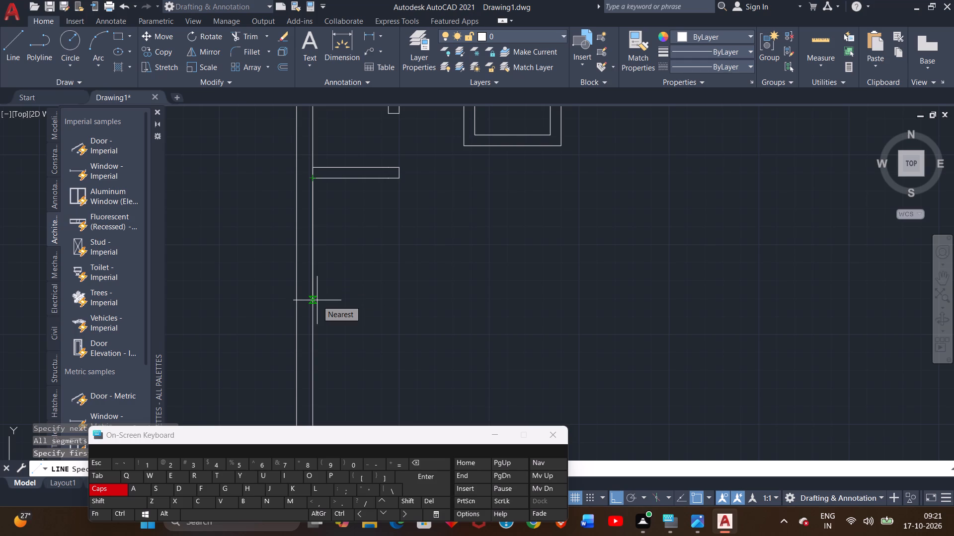
{"action": "type", "text": "6'"}
{"action": "key", "text": "Return"}
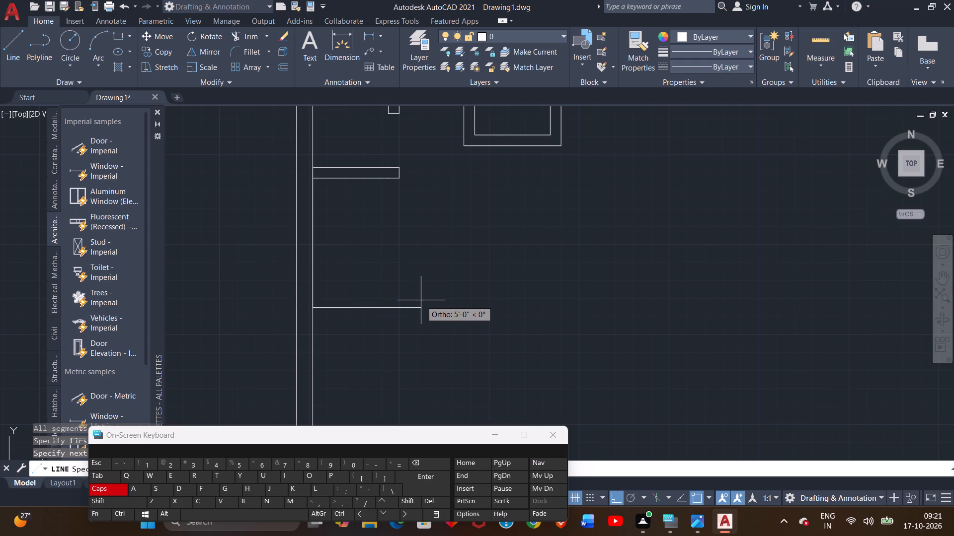
{"action": "type", "text": "3'6"}
{"action": "key", "text": "shift+quotedbl"}
{"action": "key", "text": "Return"}
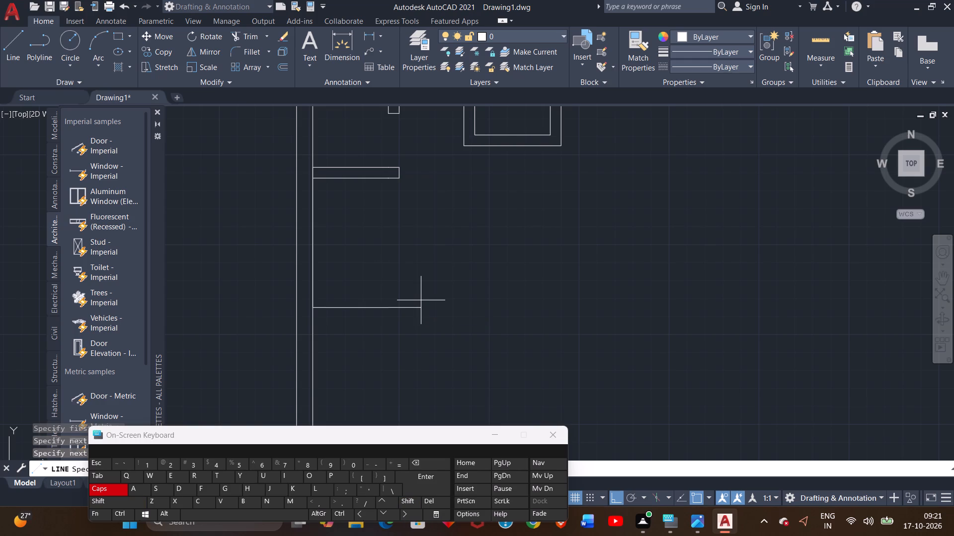
{"action": "left_click", "coordinate": [388, 178]}
Continue the line 6" outside the new room's right and bottom lines, closing it at the left wall's inner line, and finish it.
{"action": "double_click", "coordinate": [397, 177]}
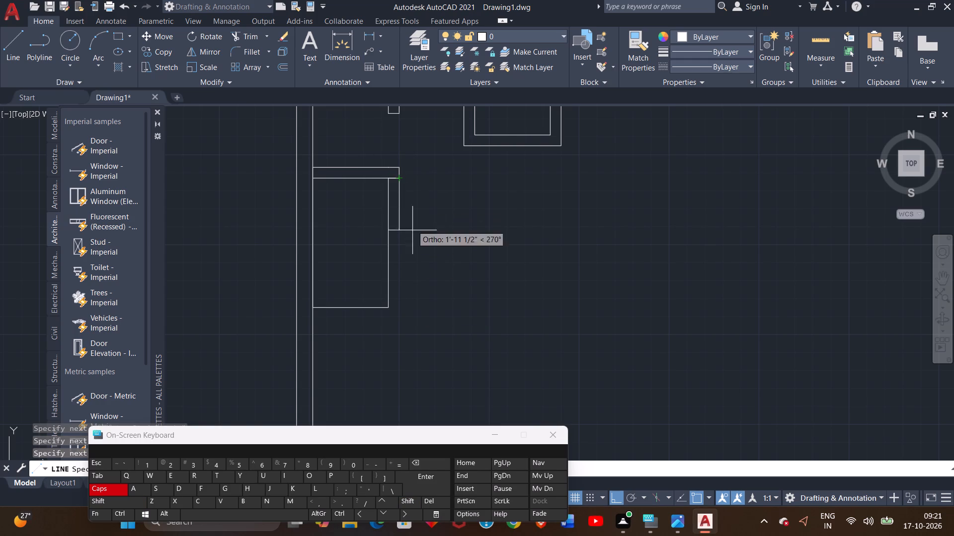
{"action": "left_click", "coordinate": [398, 309]}
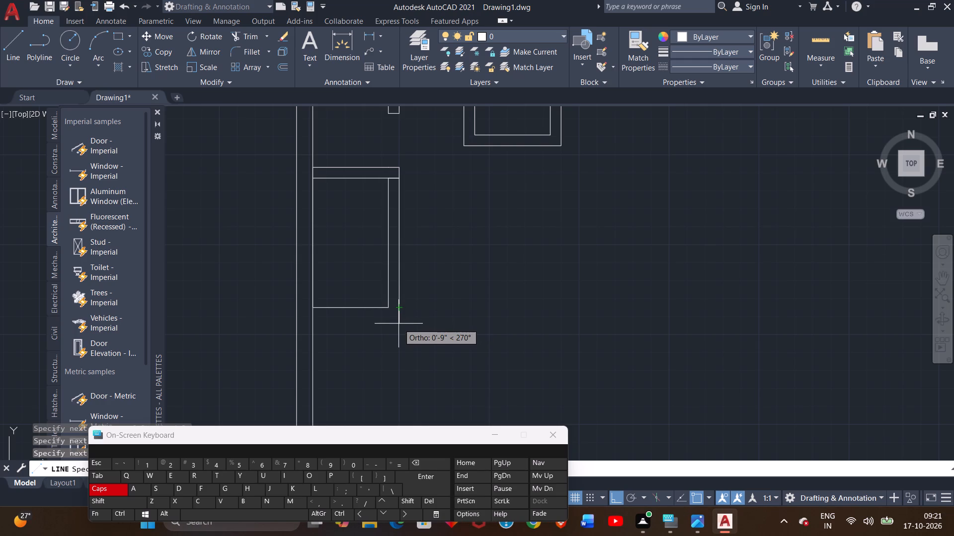
{"action": "key", "text": "6"}
{"action": "key", "text": "shift+quotedbl"}
{"action": "key", "text": "Return"}
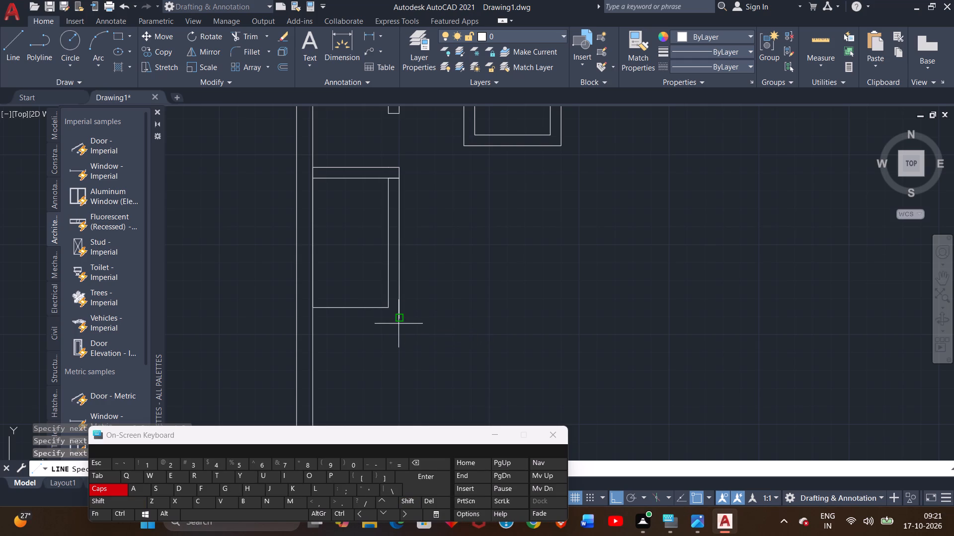
{"action": "left_click", "coordinate": [313, 320]}
{"action": "right_click", "coordinate": [313, 320]}
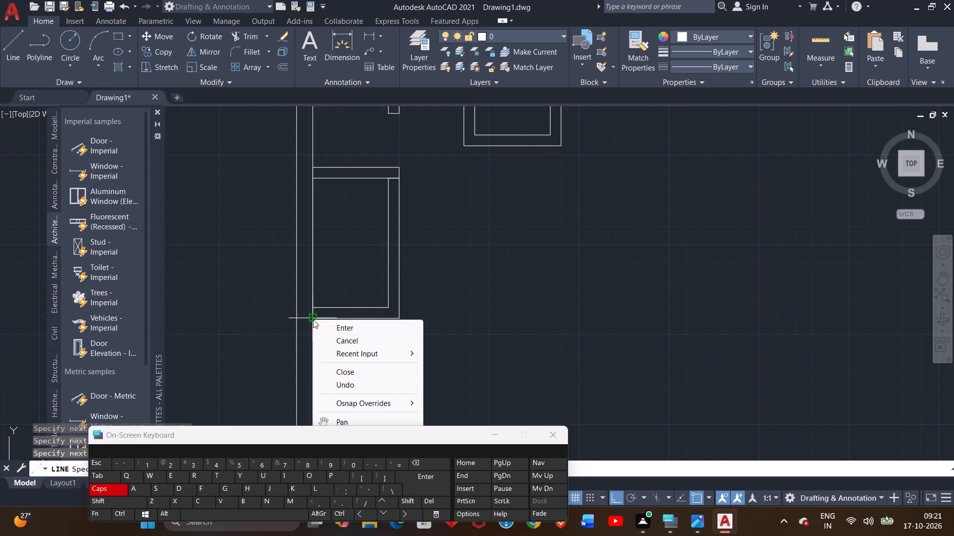
{"action": "left_click", "coordinate": [330, 324]}
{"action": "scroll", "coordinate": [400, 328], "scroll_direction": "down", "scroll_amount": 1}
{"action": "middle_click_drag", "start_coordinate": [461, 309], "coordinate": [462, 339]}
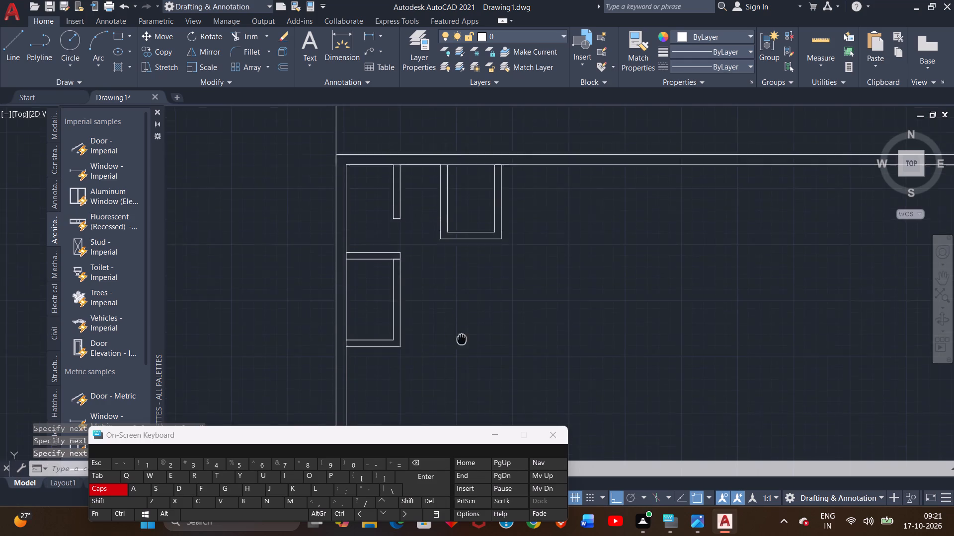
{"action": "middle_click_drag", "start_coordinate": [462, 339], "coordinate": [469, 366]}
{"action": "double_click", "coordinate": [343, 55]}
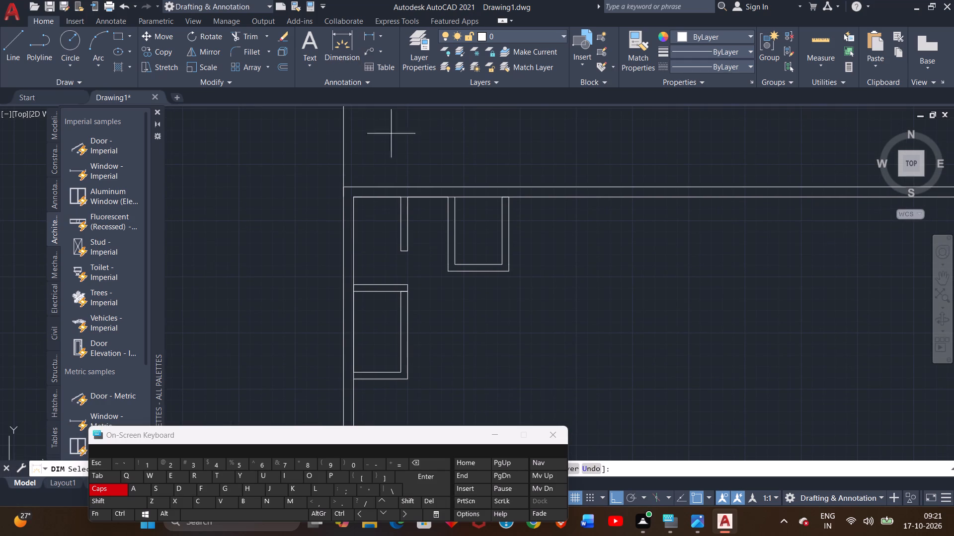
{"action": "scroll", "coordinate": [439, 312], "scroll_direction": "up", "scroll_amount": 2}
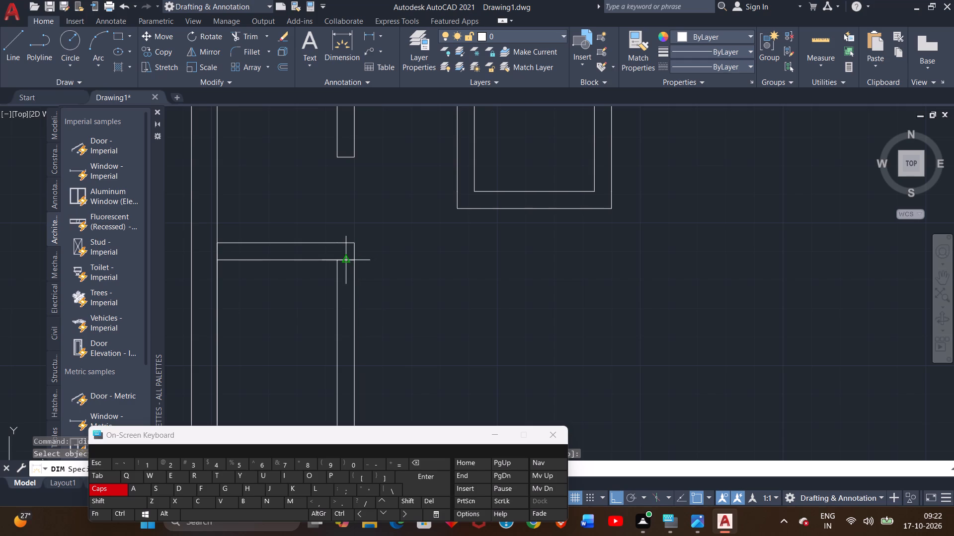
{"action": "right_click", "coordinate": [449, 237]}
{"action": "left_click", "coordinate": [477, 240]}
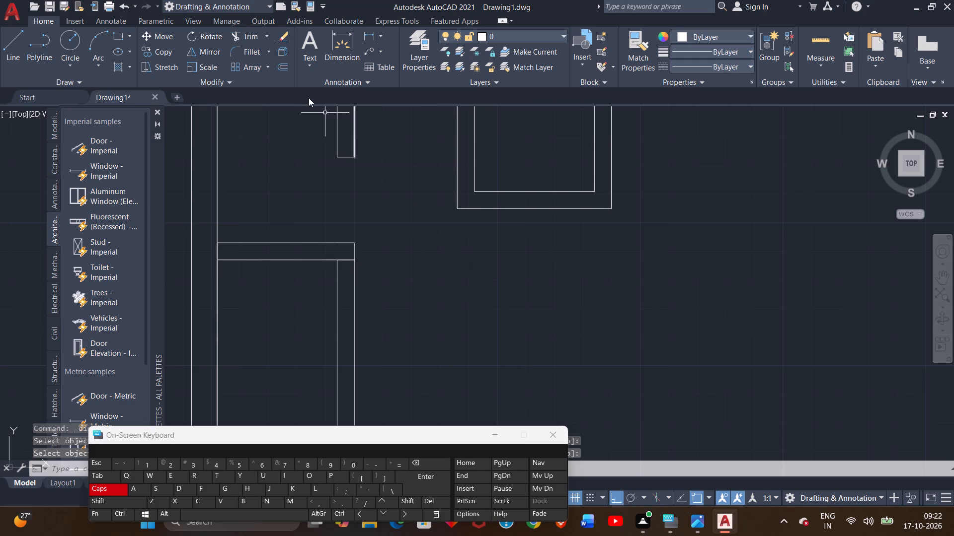
Trim the short line across the top of the new room's right wall so it joins the top wall, and finish trimming.
{"action": "left_click", "coordinate": [256, 40]}
{"action": "scroll", "coordinate": [334, 280], "scroll_direction": "up", "scroll_amount": 3}
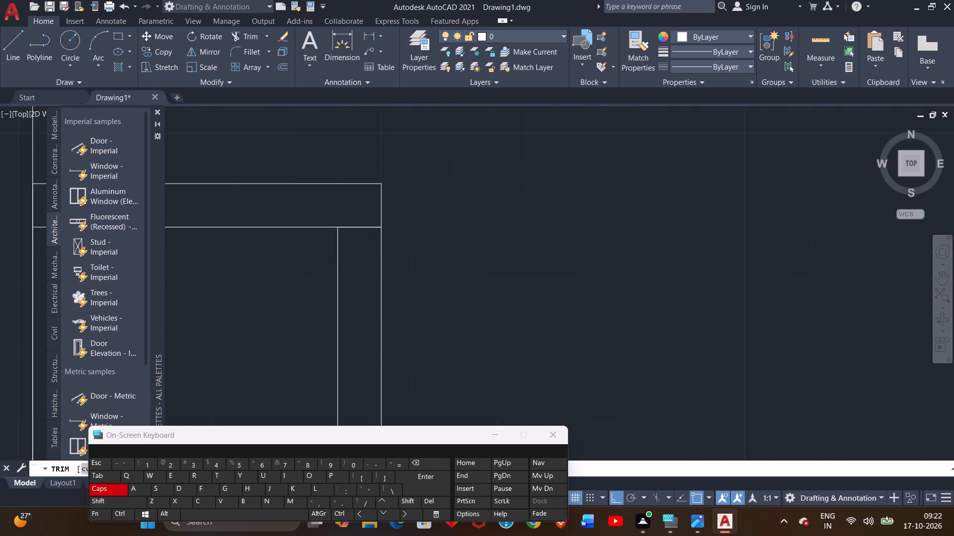
{"action": "left_click_drag", "start_coordinate": [365, 164], "coordinate": [381, 285]}
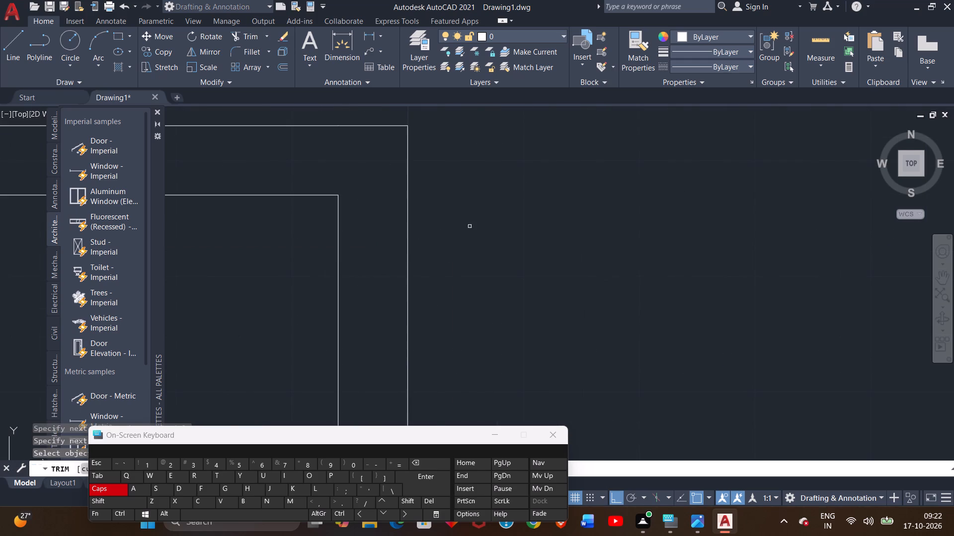
{"action": "scroll", "coordinate": [471, 226], "scroll_direction": "down", "scroll_amount": 3}
{"action": "right_click", "coordinate": [520, 227]}
{"action": "double_click", "coordinate": [548, 234]}
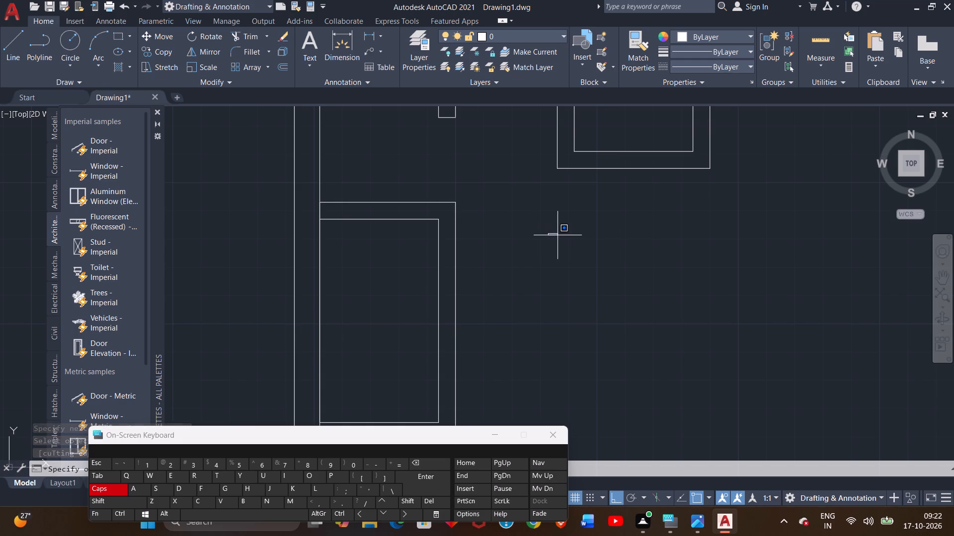
{"action": "scroll", "coordinate": [559, 317], "scroll_direction": "down", "scroll_amount": 1}
{"action": "middle_click_drag", "start_coordinate": [563, 324], "coordinate": [554, 308]}
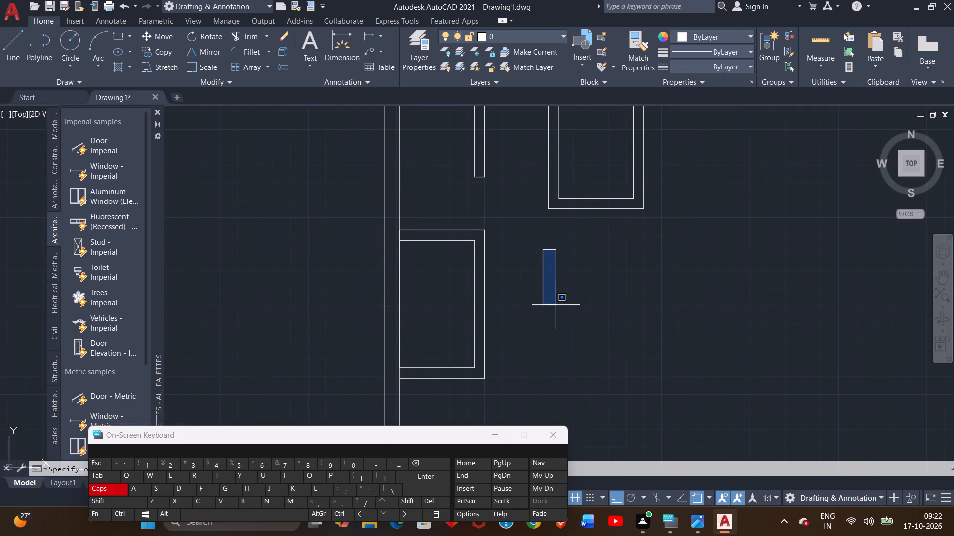
{"action": "left_click", "coordinate": [552, 285]}
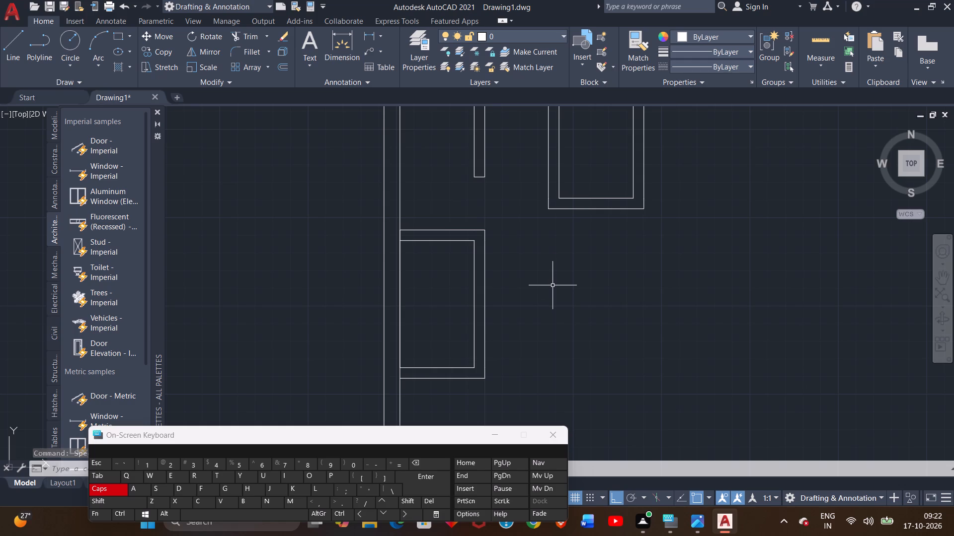
Draw a line down from the upper room's outer lower right corner, level with the left room's outer bottom line, and across to that room's corner.
{"action": "scroll", "coordinate": [553, 285], "scroll_direction": "down", "scroll_amount": 1}
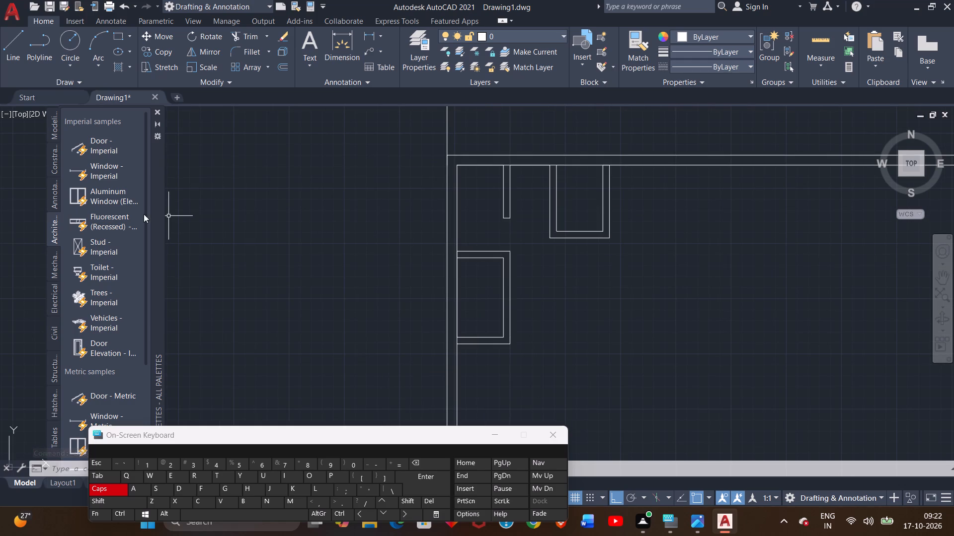
{"action": "left_click", "coordinate": [17, 67]}
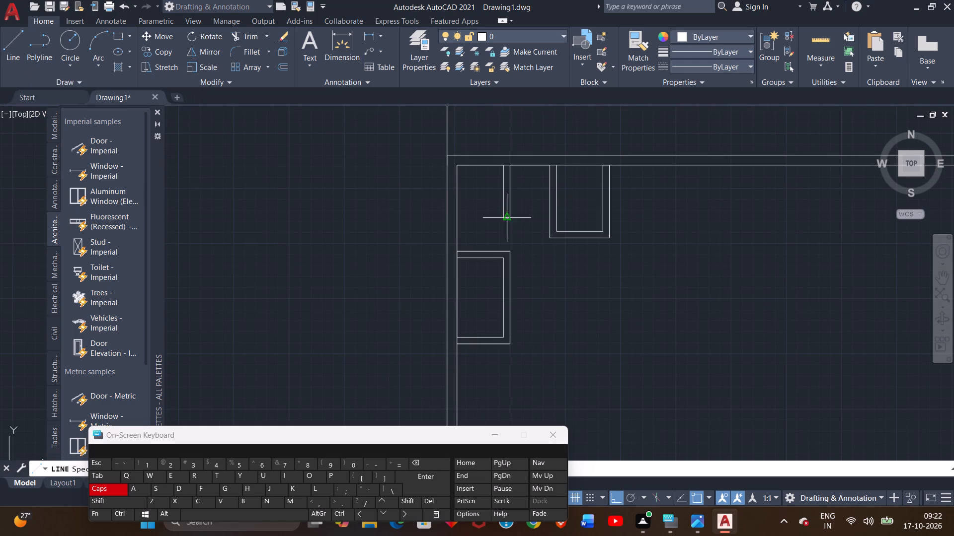
{"action": "middle_click_drag", "start_coordinate": [579, 259], "coordinate": [462, 208]}
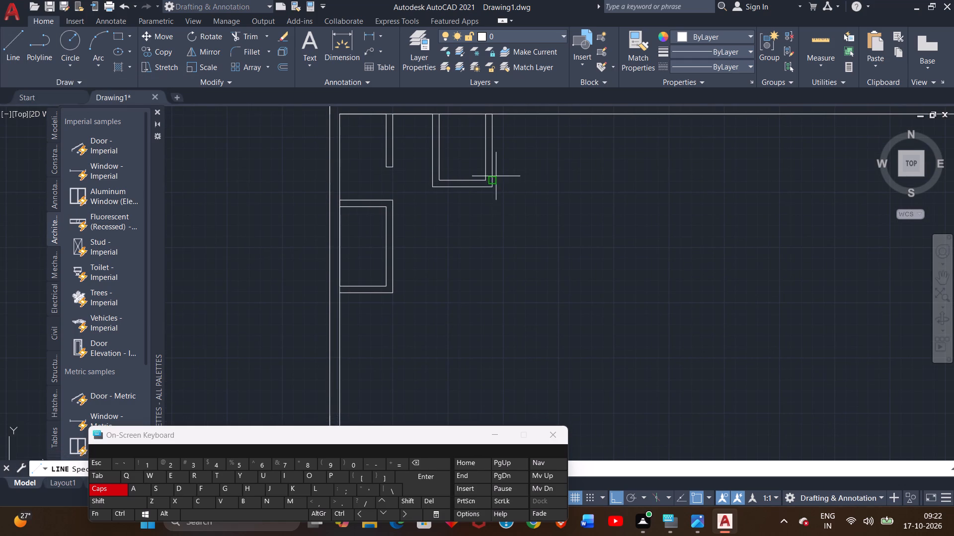
{"action": "left_click", "coordinate": [492, 187]}
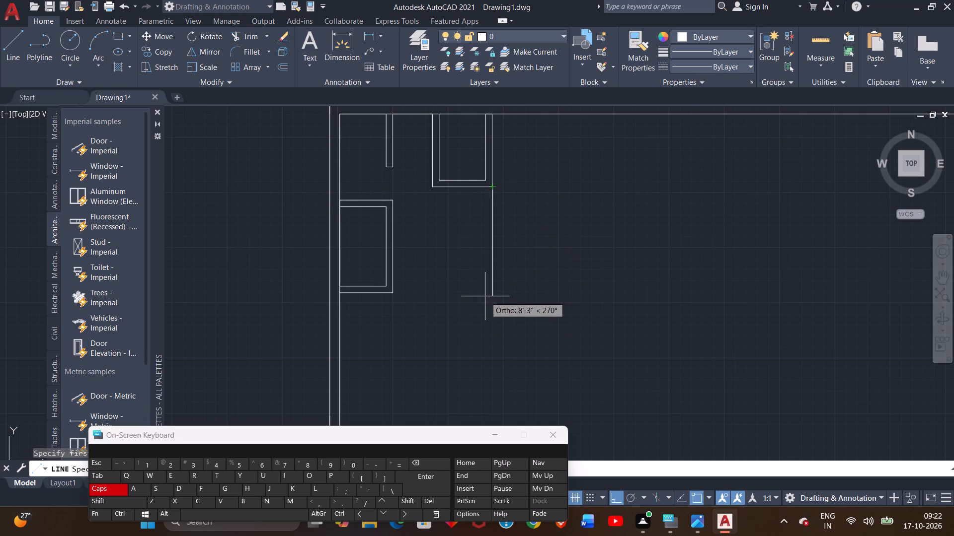
{"action": "scroll", "coordinate": [485, 296], "scroll_direction": "up", "scroll_amount": 1}
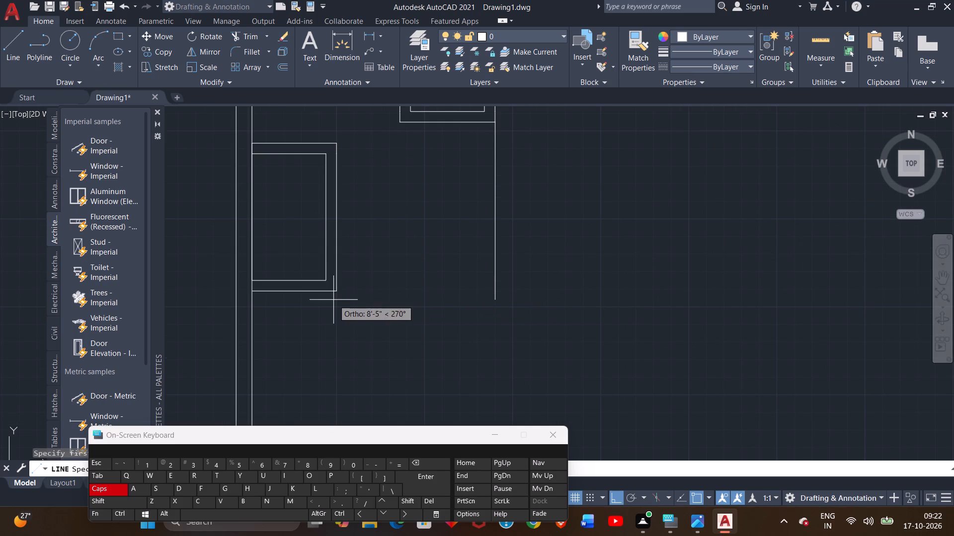
{"action": "left_click", "coordinate": [496, 290]}
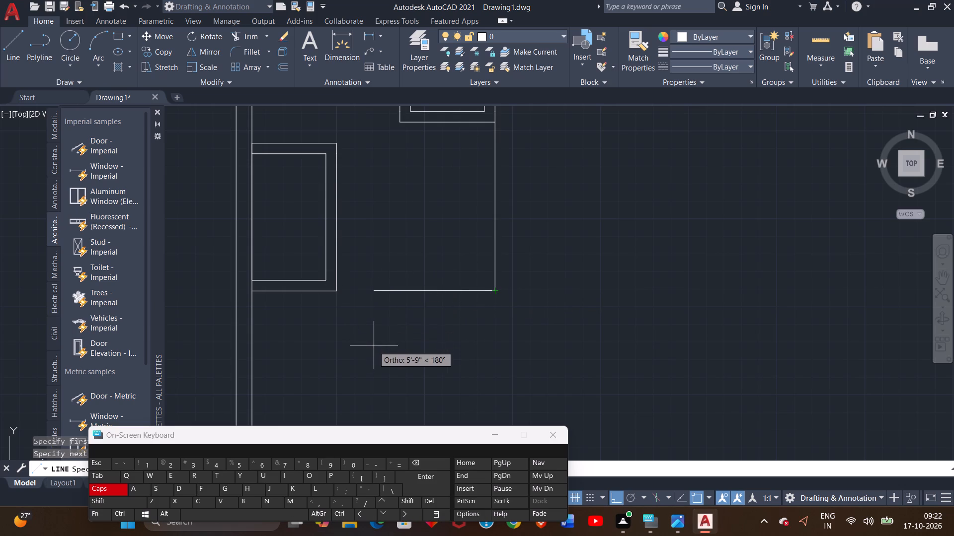
{"action": "scroll", "coordinate": [372, 343], "scroll_direction": "up", "scroll_amount": 1}
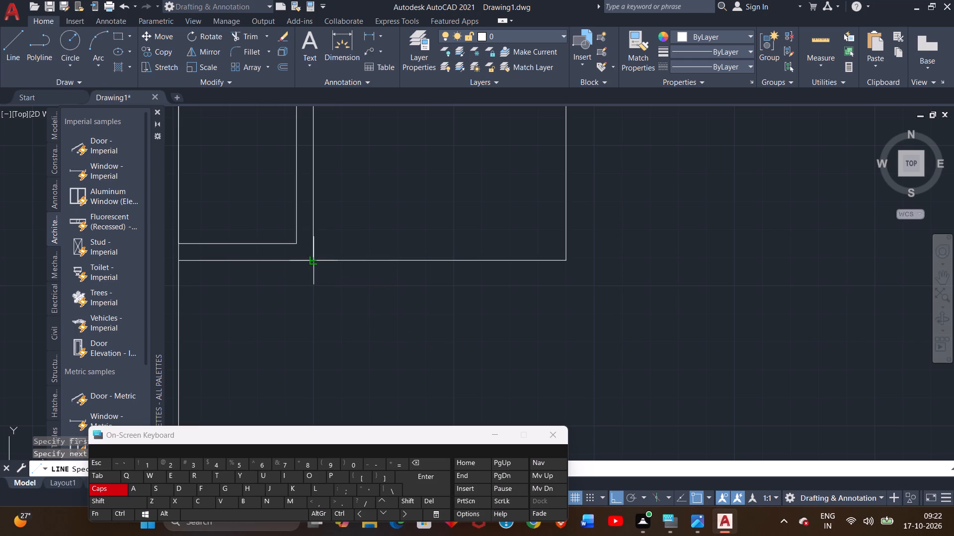
{"action": "double_click", "coordinate": [315, 261]}
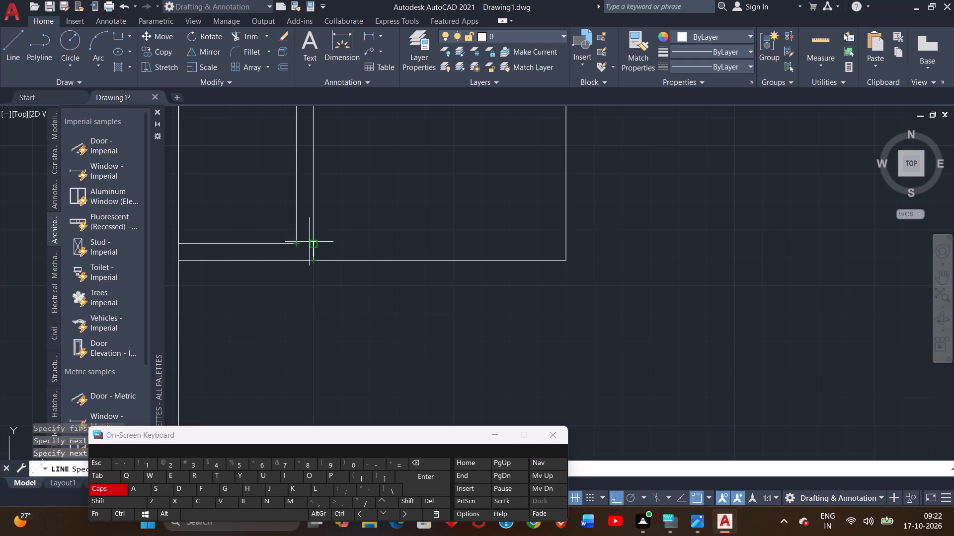
Continue with the wall's inner face, level with the left room's inner bottom line, up to the upper room's inner lower right corner, and finish it.
{"action": "left_click", "coordinate": [311, 243]}
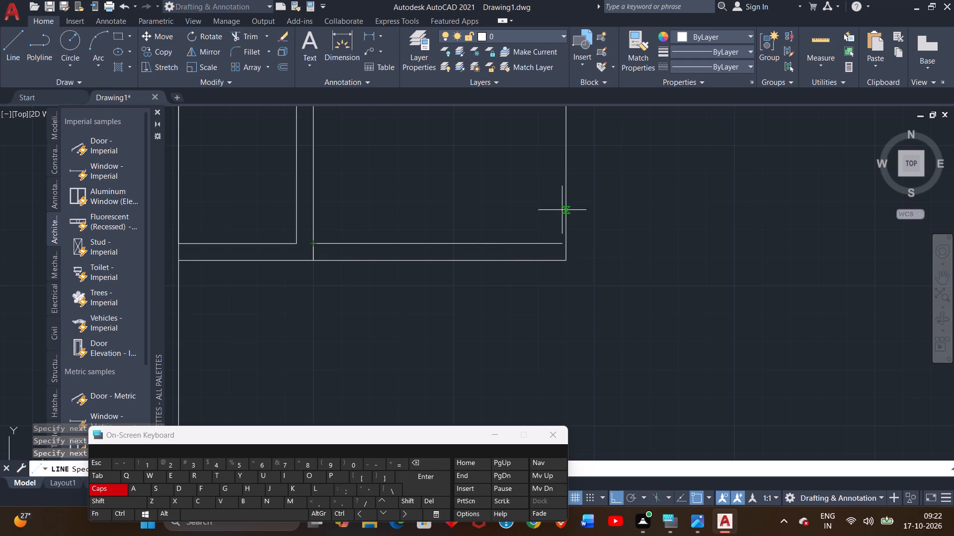
{"action": "left_click", "coordinate": [567, 247]}
{"action": "scroll", "coordinate": [547, 246], "scroll_direction": "down", "scroll_amount": 1}
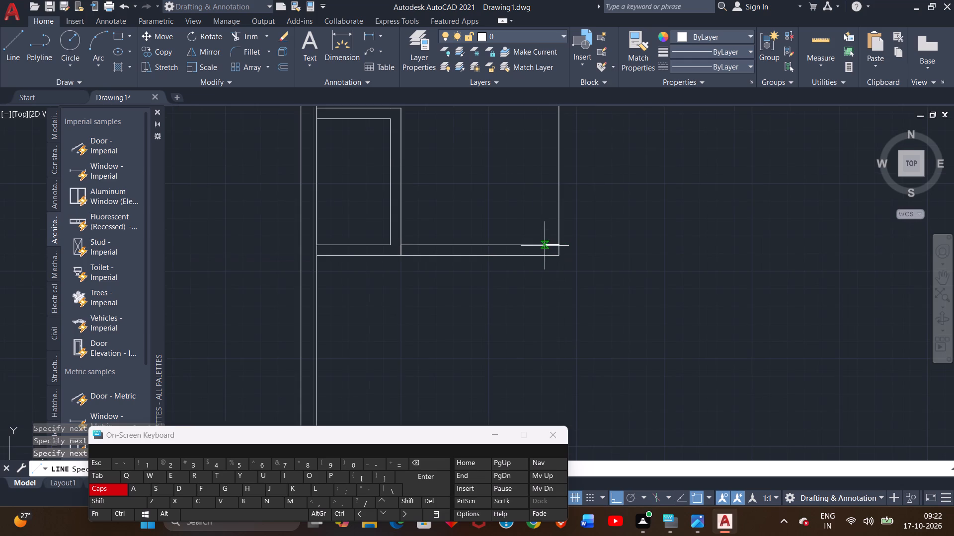
{"action": "scroll", "coordinate": [545, 246], "scroll_direction": "down", "scroll_amount": 1}
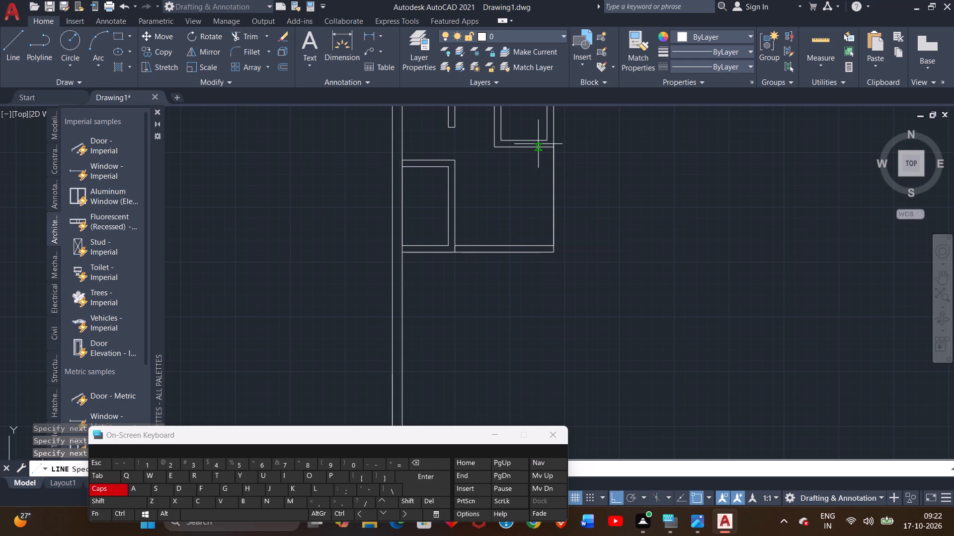
{"action": "double_click", "coordinate": [548, 245]}
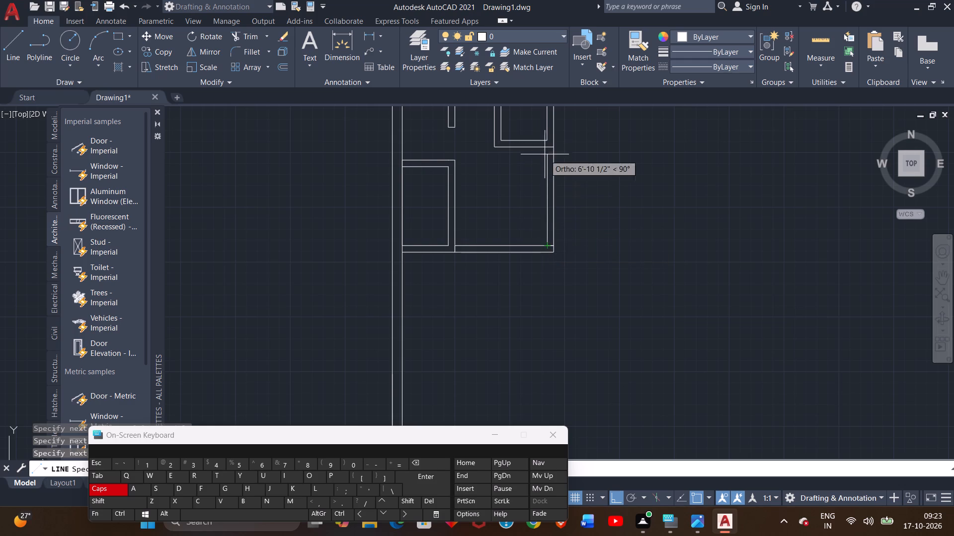
{"action": "left_click", "coordinate": [548, 138]}
{"action": "right_click", "coordinate": [545, 181]}
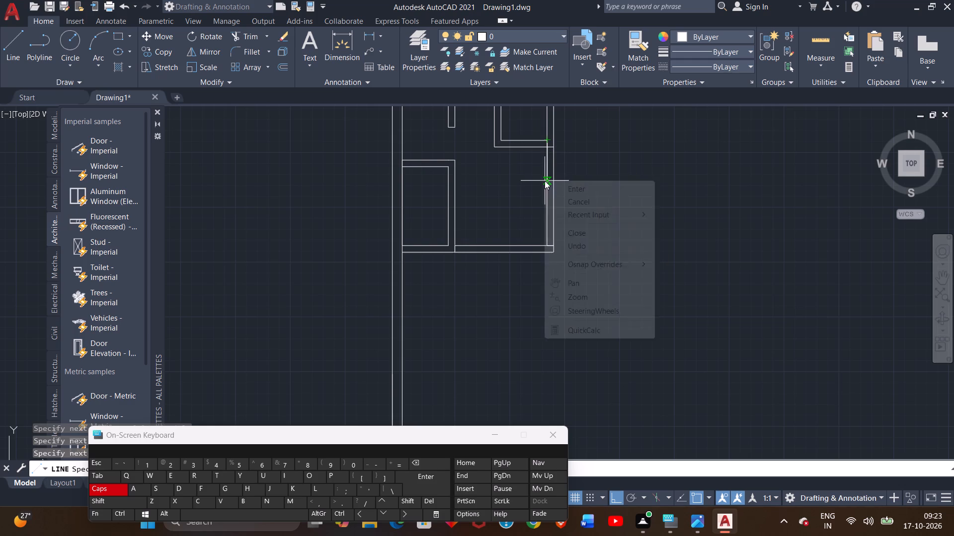
{"action": "left_click", "coordinate": [568, 194]}
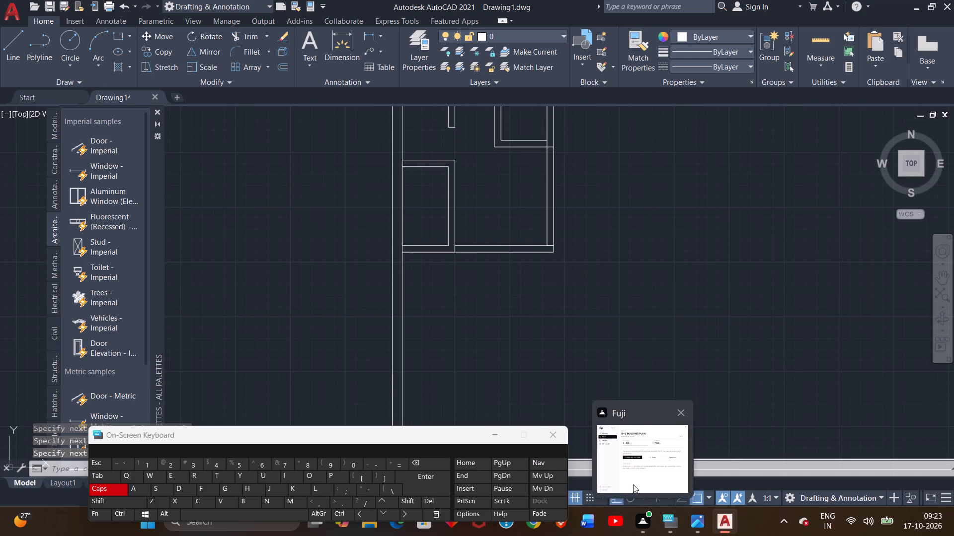
Trim the short inner line running across the wall thickness at the new wall's lower right corner, below the upper room.
{"action": "middle_click_drag", "start_coordinate": [526, 336], "coordinate": [575, 332]}
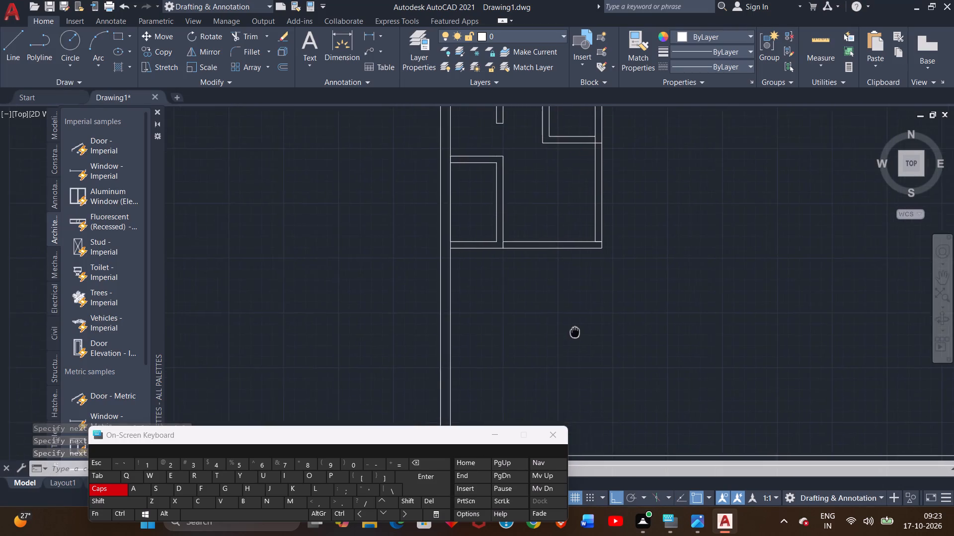
{"action": "middle_click_drag", "start_coordinate": [575, 332], "coordinate": [612, 333]}
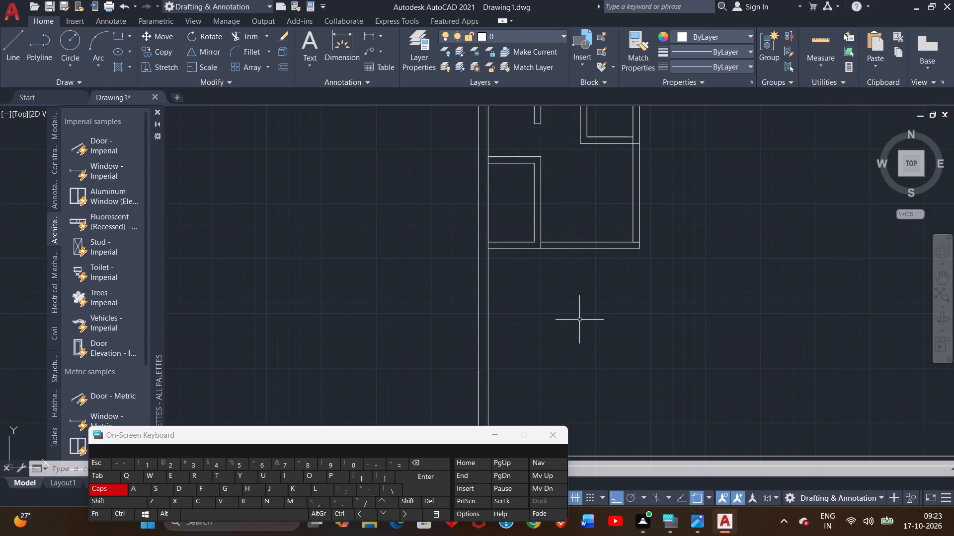
{"action": "middle_click_drag", "start_coordinate": [579, 319], "coordinate": [399, 336]}
{"action": "scroll", "coordinate": [448, 291], "scroll_direction": "up", "scroll_amount": 2}
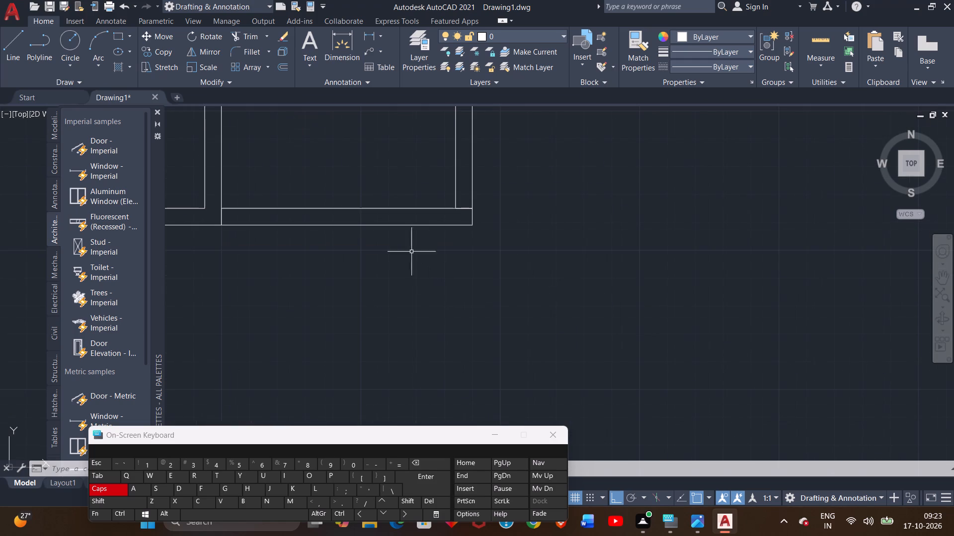
{"action": "left_click", "coordinate": [259, 50]}
{"action": "left_click", "coordinate": [258, 56]}
{"action": "left_click", "coordinate": [251, 35]}
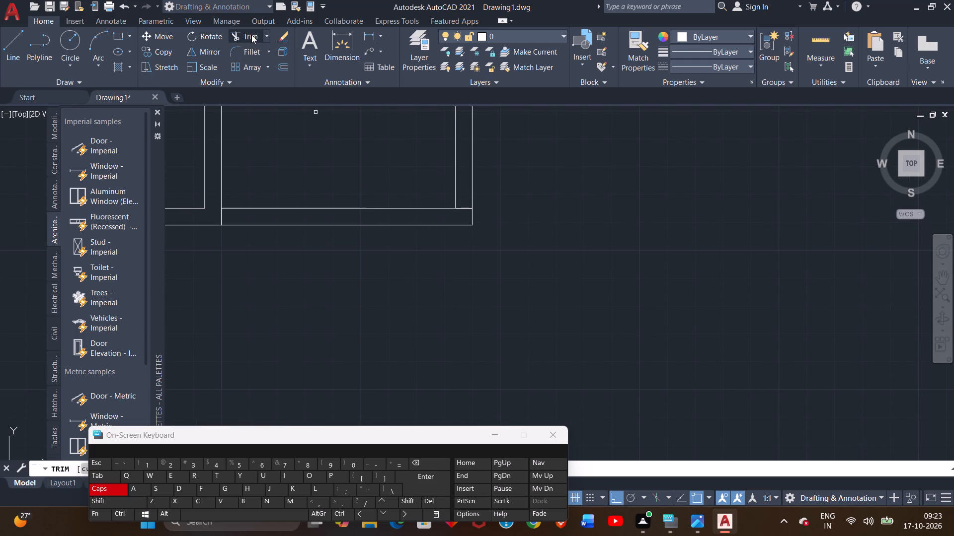
{"action": "middle_click_drag", "start_coordinate": [411, 163], "coordinate": [393, 207]}
{"action": "scroll", "coordinate": [446, 236], "scroll_direction": "up", "scroll_amount": 2}
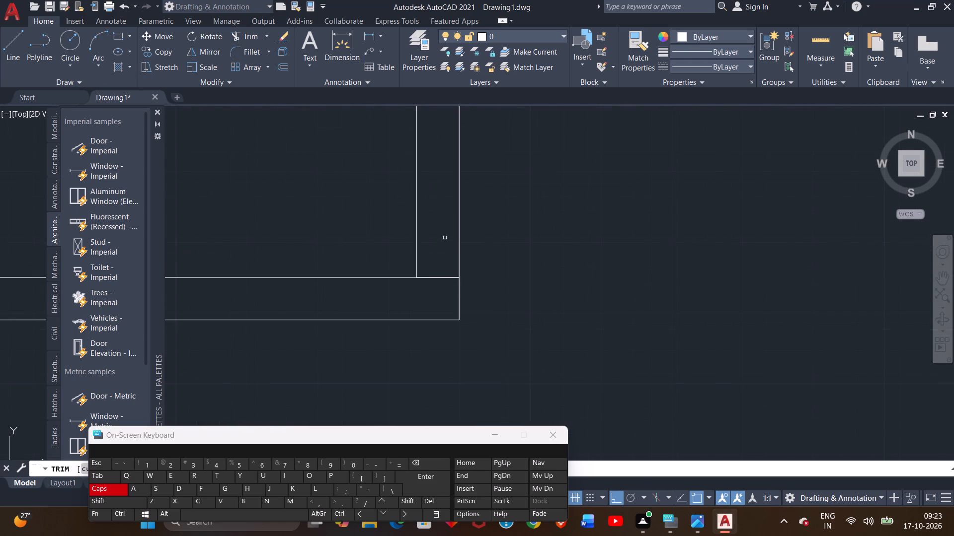
{"action": "left_click", "coordinate": [431, 278]}
{"action": "left_click_drag", "start_coordinate": [434, 265], "coordinate": [441, 290]}
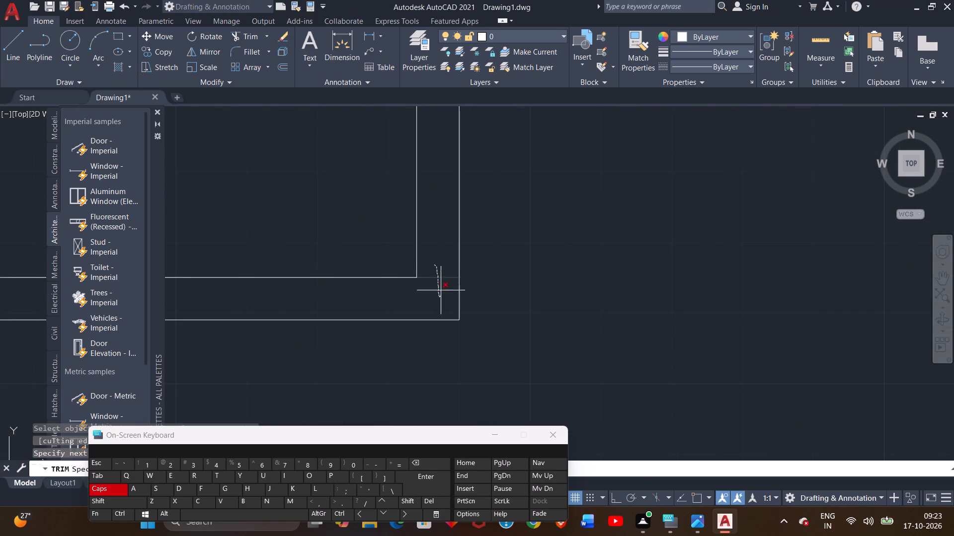
{"action": "left_click_drag", "start_coordinate": [441, 290], "coordinate": [441, 288]}
{"action": "double_click", "coordinate": [441, 288]}
{"action": "scroll", "coordinate": [439, 264], "scroll_direction": "down", "scroll_amount": 2}
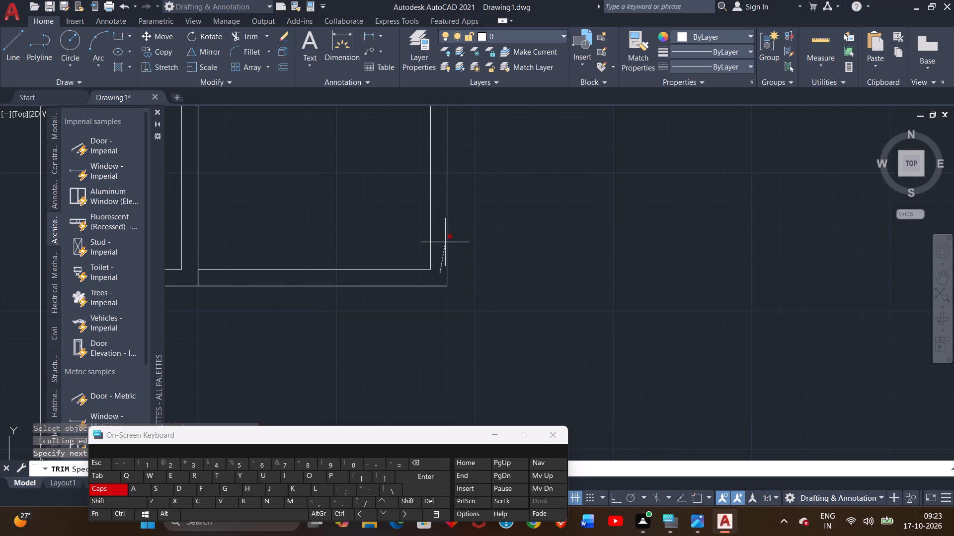
{"action": "left_click", "coordinate": [437, 238]}
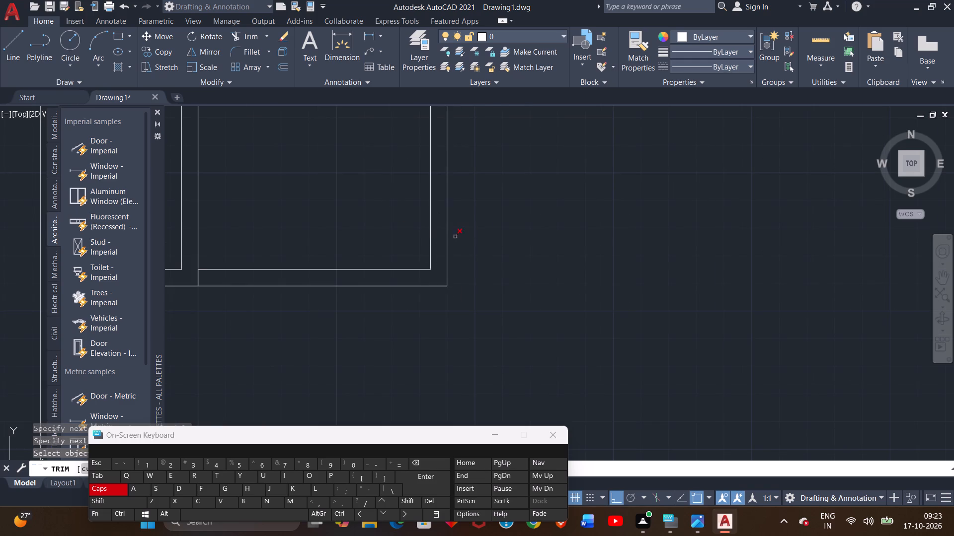
Trim the two short lines at the upper room's lower right corner so its bottom wall opens into the extended right wall.
{"action": "scroll", "coordinate": [459, 229], "scroll_direction": "down", "scroll_amount": 2}
{"action": "middle_click_drag", "start_coordinate": [491, 229], "coordinate": [525, 284]}
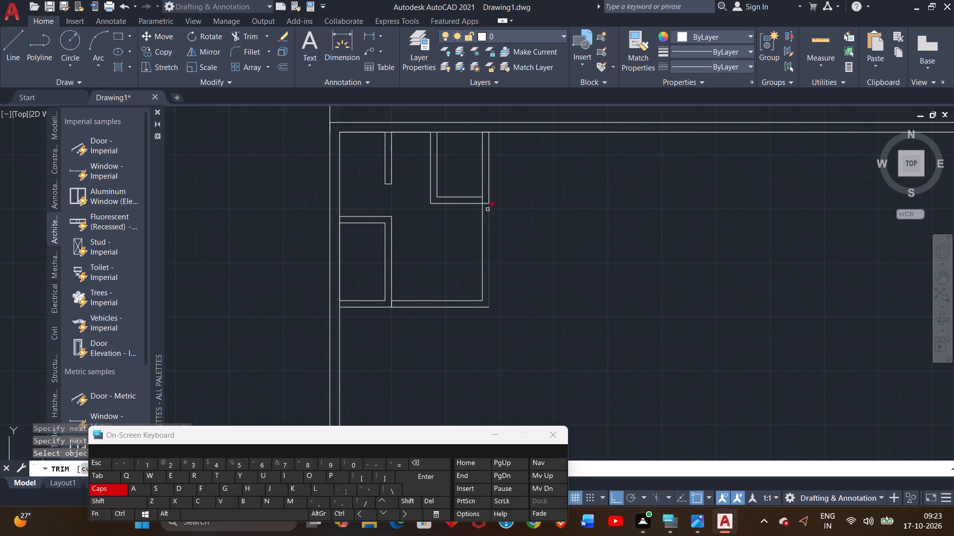
{"action": "scroll", "coordinate": [492, 204], "scroll_direction": "up", "scroll_amount": 6}
{"action": "left_click_drag", "start_coordinate": [406, 148], "coordinate": [411, 255]}
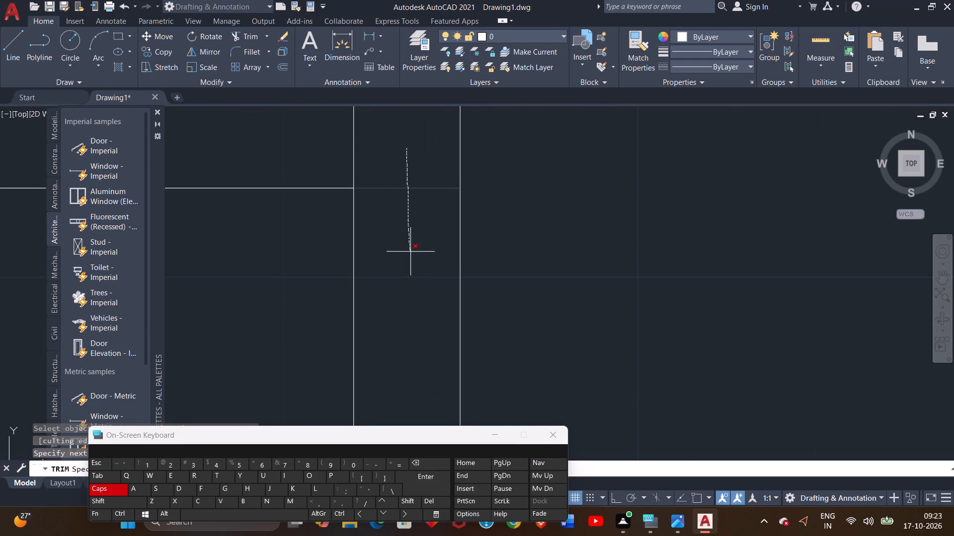
{"action": "left_click_drag", "start_coordinate": [411, 255], "coordinate": [415, 264]}
{"action": "scroll", "coordinate": [402, 250], "scroll_direction": "down", "scroll_amount": 3}
{"action": "left_click_drag", "start_coordinate": [405, 220], "coordinate": [375, 233]}
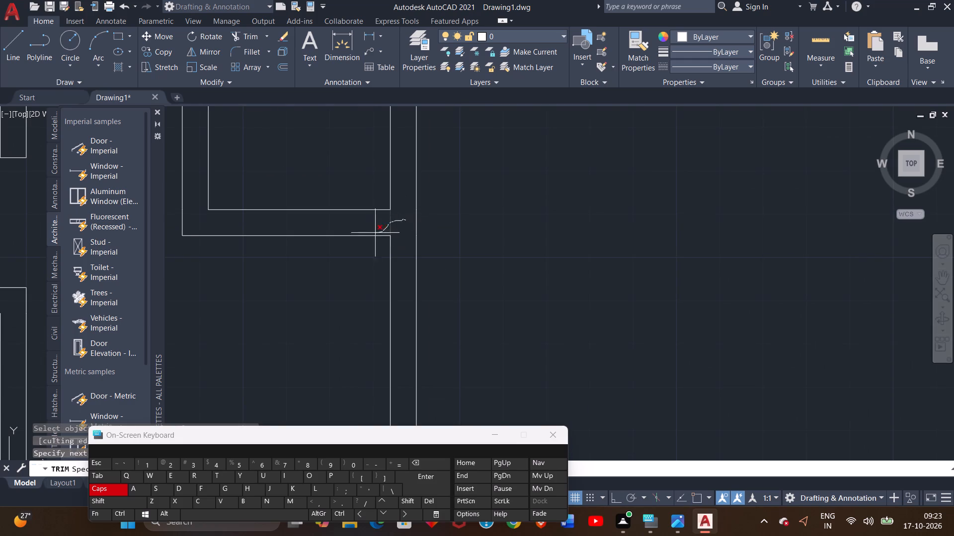
{"action": "left_click_drag", "start_coordinate": [375, 233], "coordinate": [371, 221]}
{"action": "scroll", "coordinate": [510, 181], "scroll_direction": "down", "scroll_amount": 2}
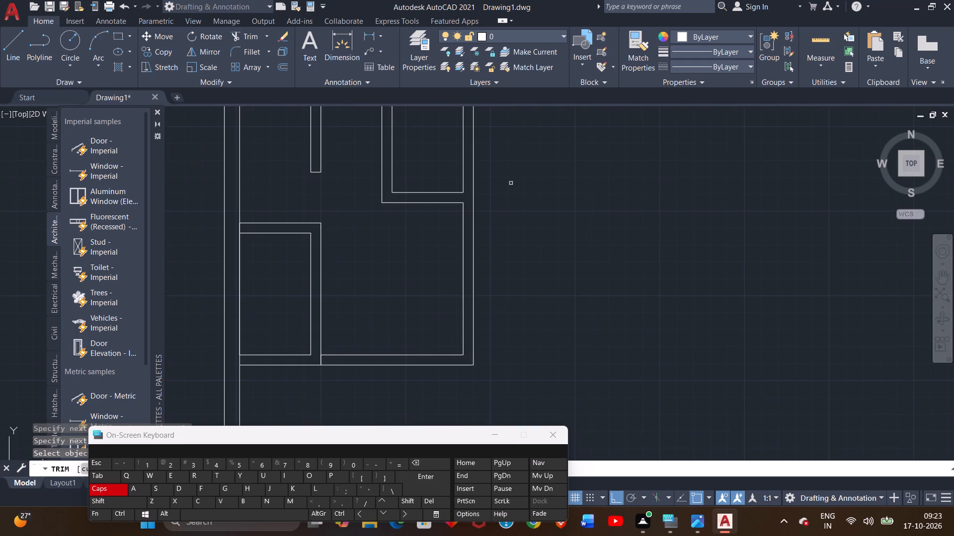
Draw a line from the left room's outer lower right corner 3' right along the bottom line and about 1'-5" up, and finish it.
{"action": "middle_click_drag", "start_coordinate": [510, 182], "coordinate": [516, 137]}
{"action": "middle_click_drag", "start_coordinate": [496, 226], "coordinate": [503, 225]}
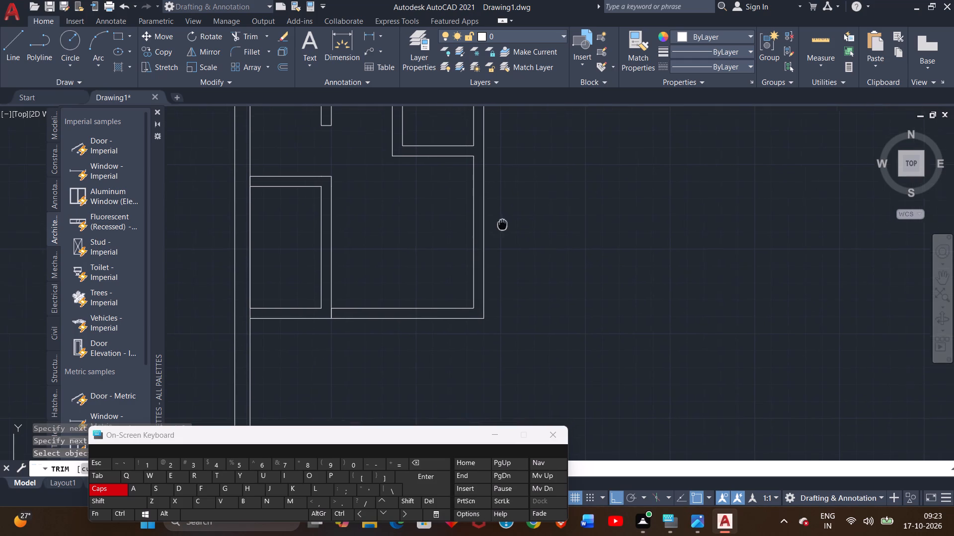
{"action": "middle_click_drag", "start_coordinate": [503, 225], "coordinate": [536, 263]}
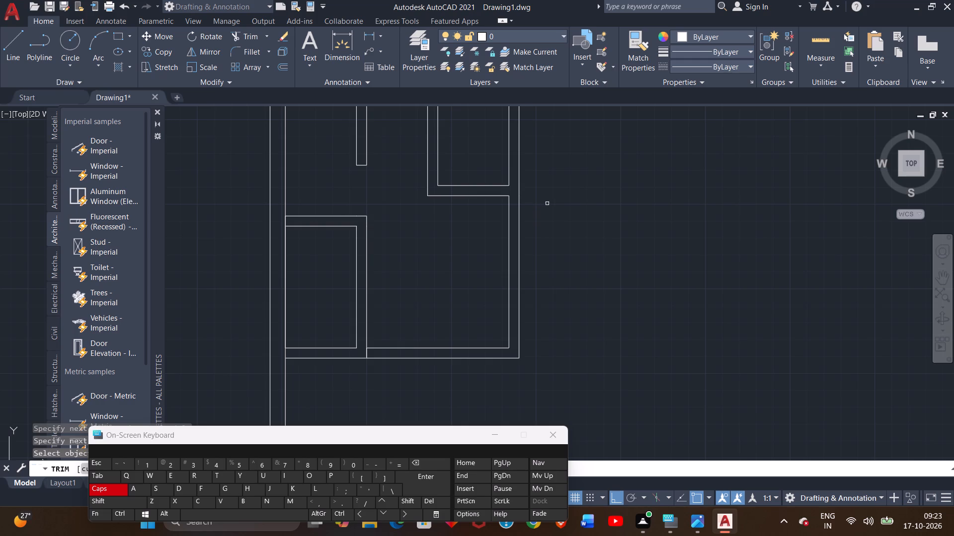
{"action": "middle_click_drag", "start_coordinate": [546, 203], "coordinate": [537, 173]}
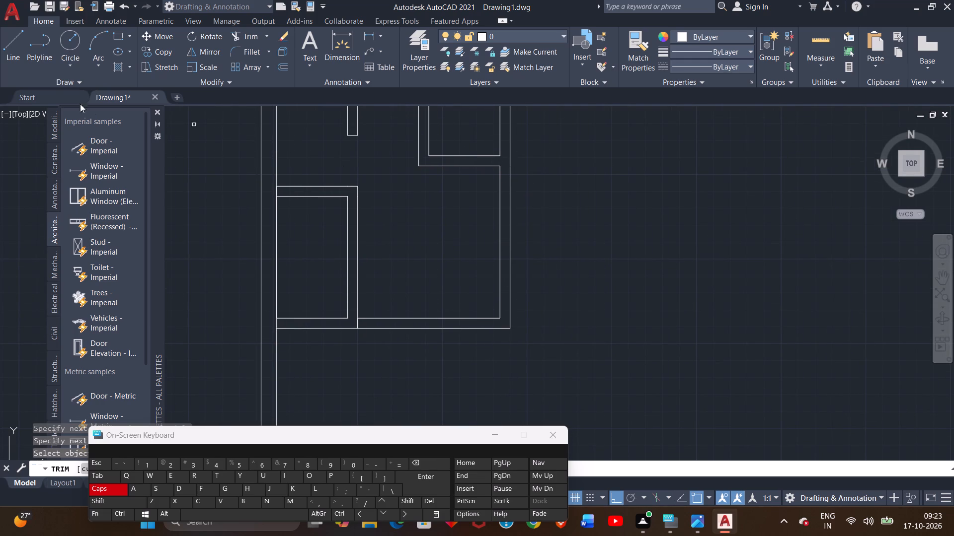
{"action": "left_click", "coordinate": [14, 48]}
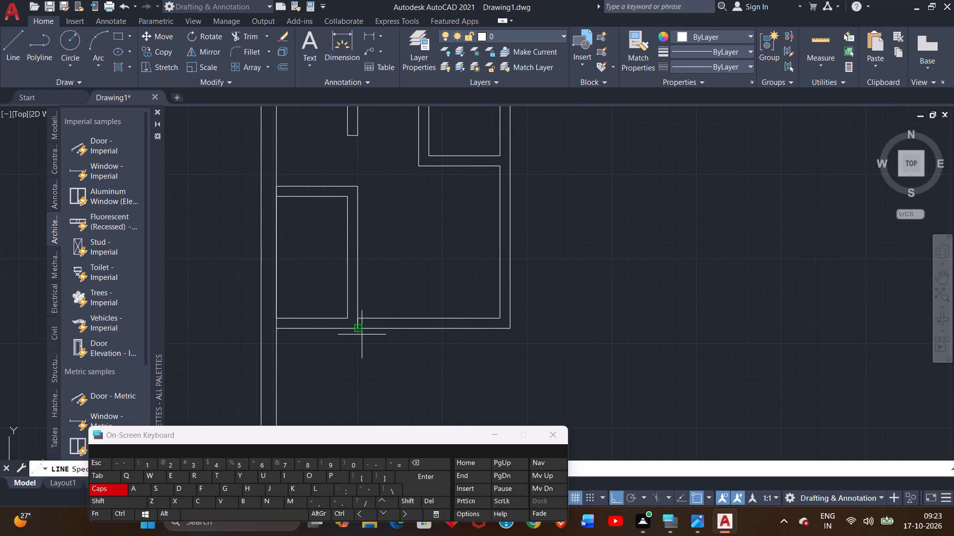
{"action": "left_click", "coordinate": [359, 332]}
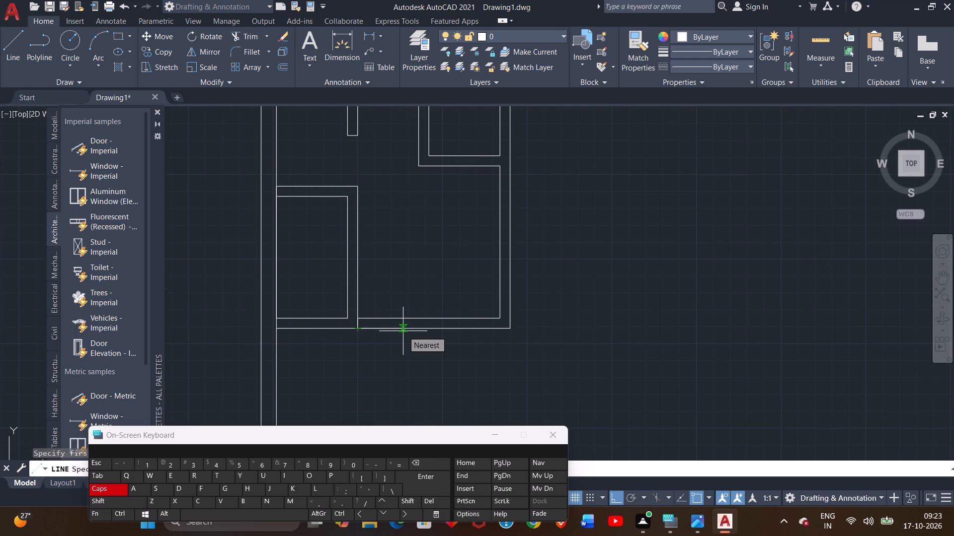
{"action": "key", "text": "3"}
{"action": "key", "text": "apostrophe"}
{"action": "key", "text": "Return"}
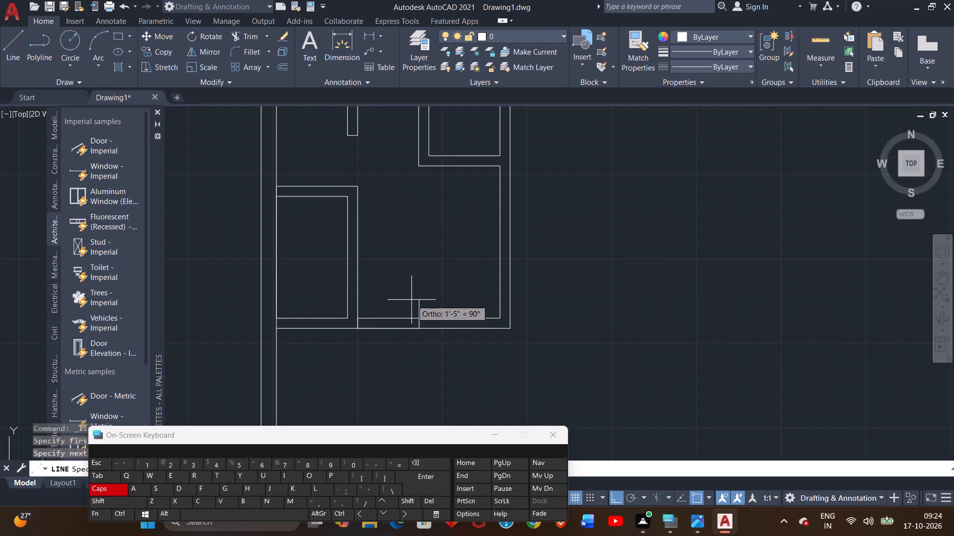
{"action": "left_click", "coordinate": [411, 300]}
{"action": "right_click", "coordinate": [411, 301]}
{"action": "right_click", "coordinate": [411, 301]}
{"action": "double_click", "coordinate": [433, 306]}
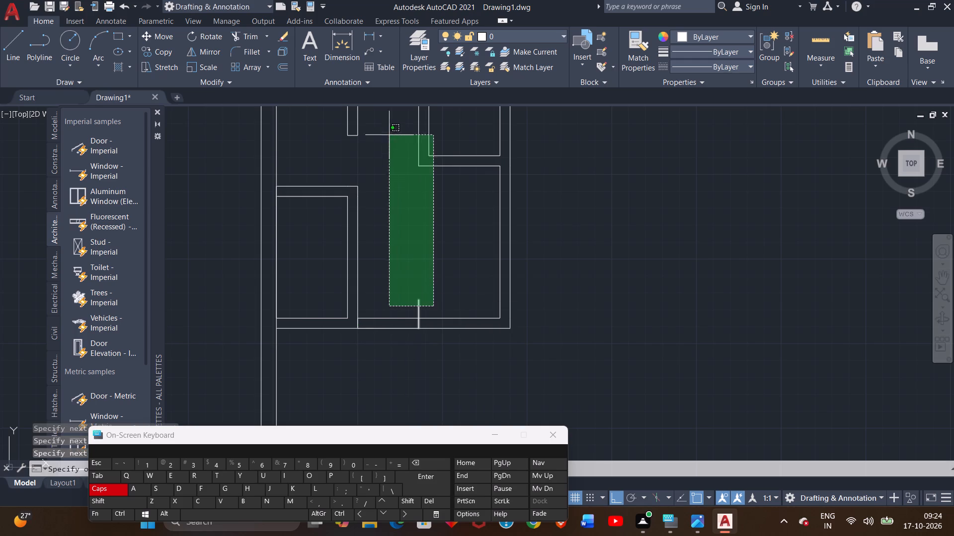
{"action": "left_click", "coordinate": [394, 225]}
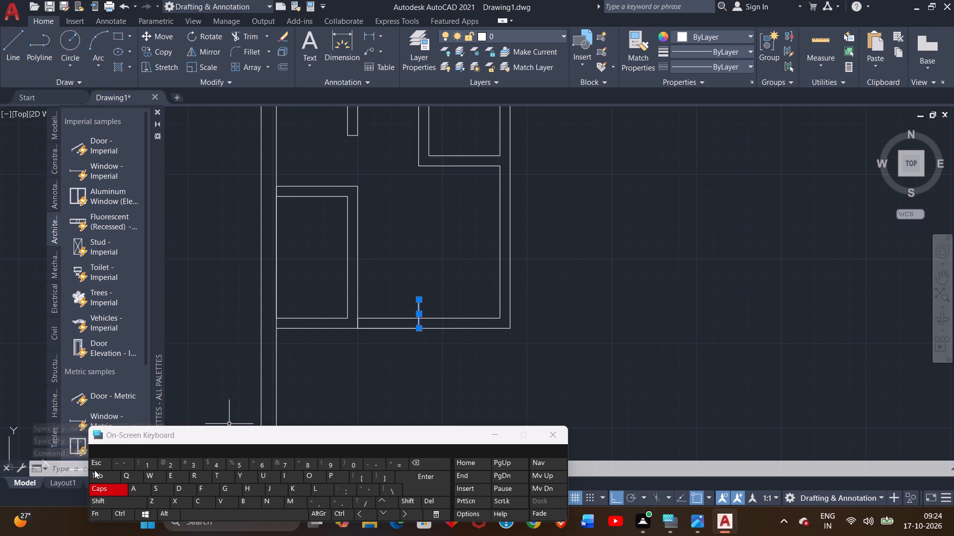
{"action": "key", "text": "Escape"}
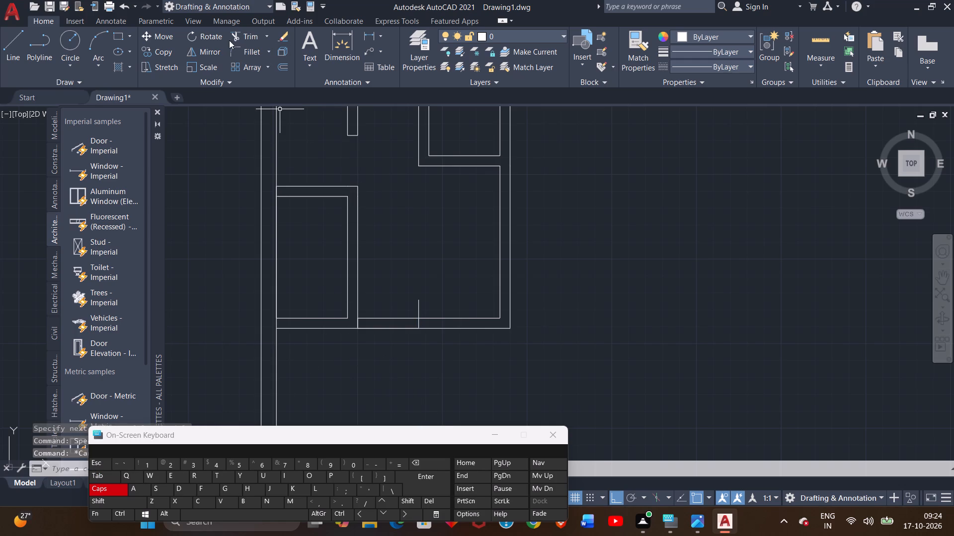
Trim the upright's excess above the bottom wall and both wall lines between it and the left room, leaving a 3' opening.
{"action": "double_click", "coordinate": [235, 35]}
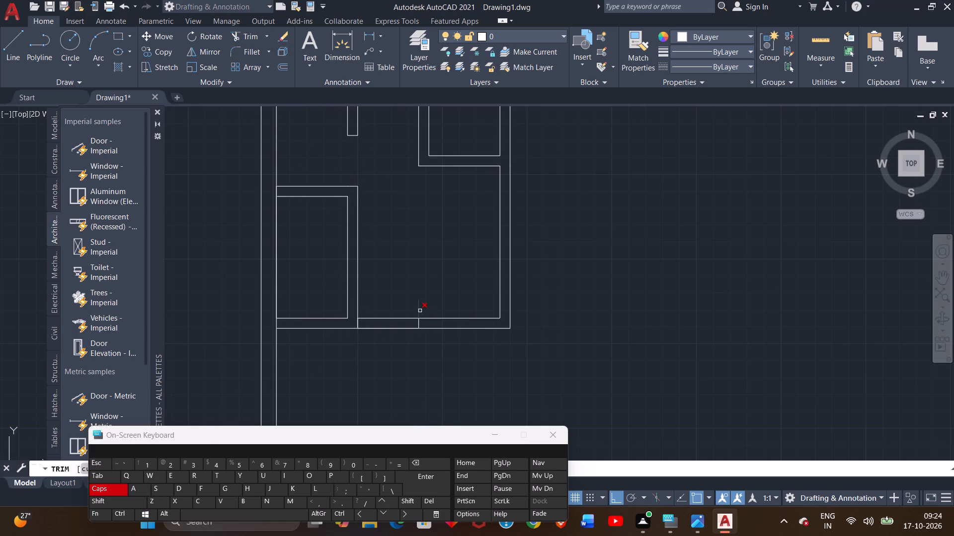
{"action": "left_click", "coordinate": [420, 311]}
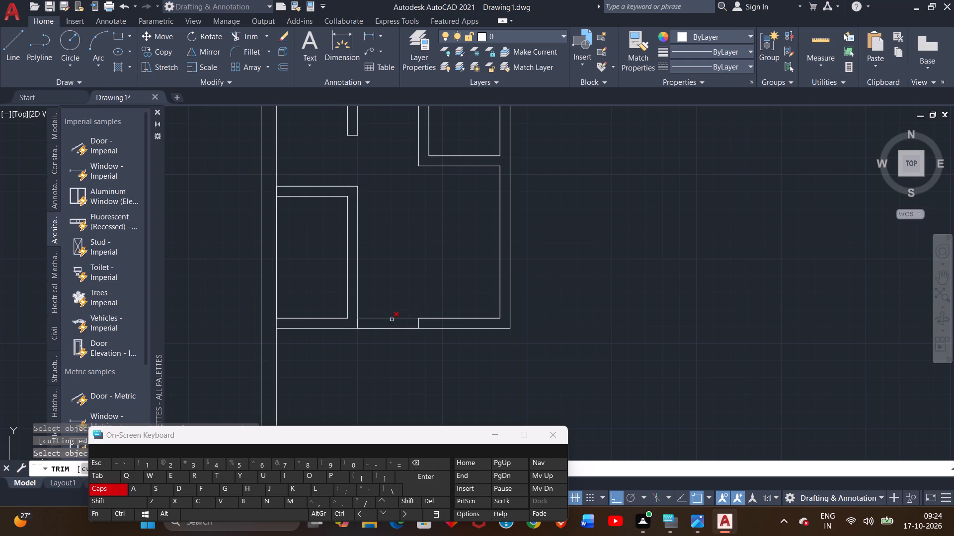
{"action": "double_click", "coordinate": [392, 320]}
{"action": "triple_click", "coordinate": [392, 328]}
{"action": "right_click", "coordinate": [390, 271]}
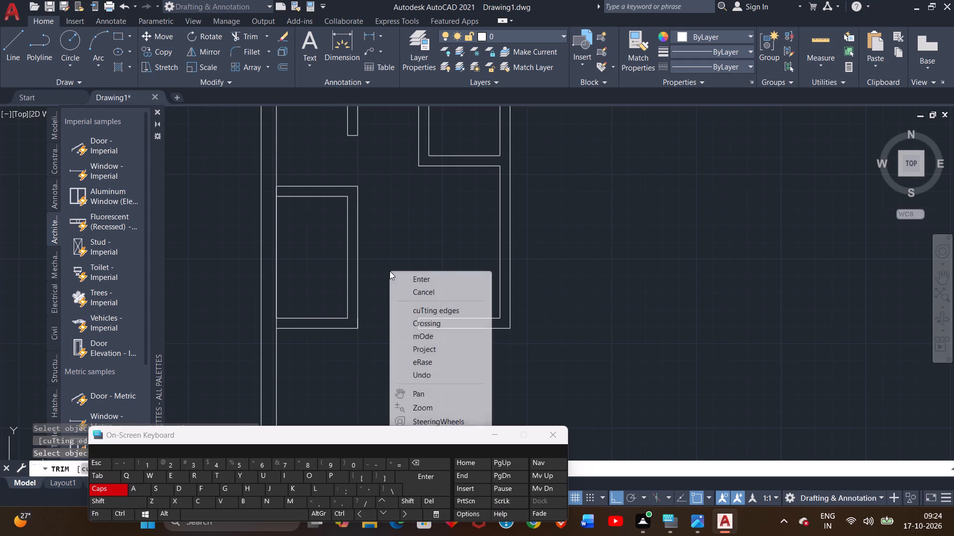
{"action": "left_click_drag", "start_coordinate": [404, 292], "coordinate": [405, 304]}
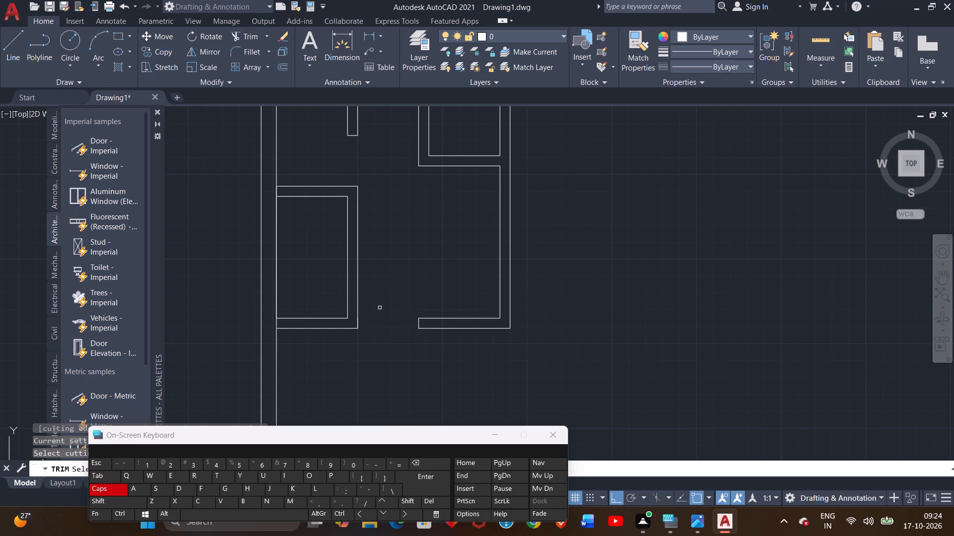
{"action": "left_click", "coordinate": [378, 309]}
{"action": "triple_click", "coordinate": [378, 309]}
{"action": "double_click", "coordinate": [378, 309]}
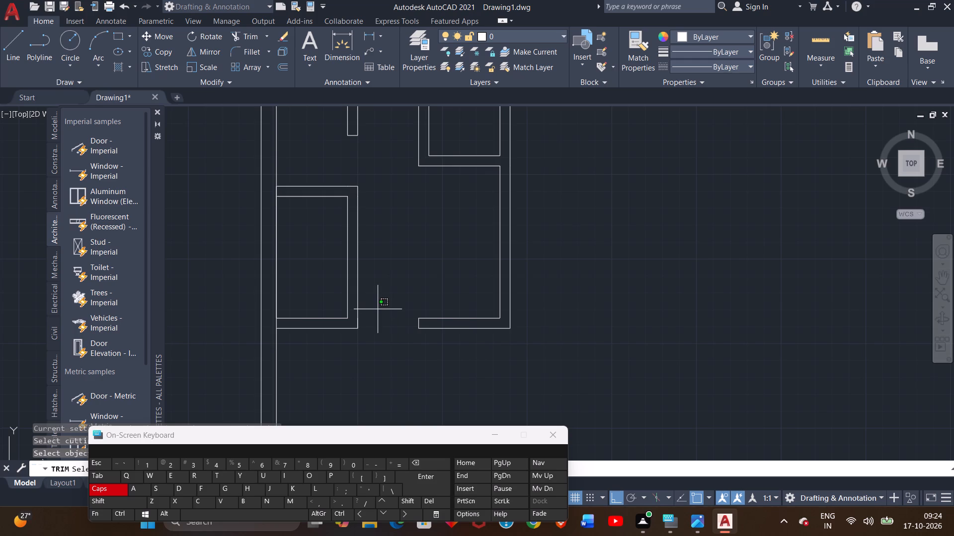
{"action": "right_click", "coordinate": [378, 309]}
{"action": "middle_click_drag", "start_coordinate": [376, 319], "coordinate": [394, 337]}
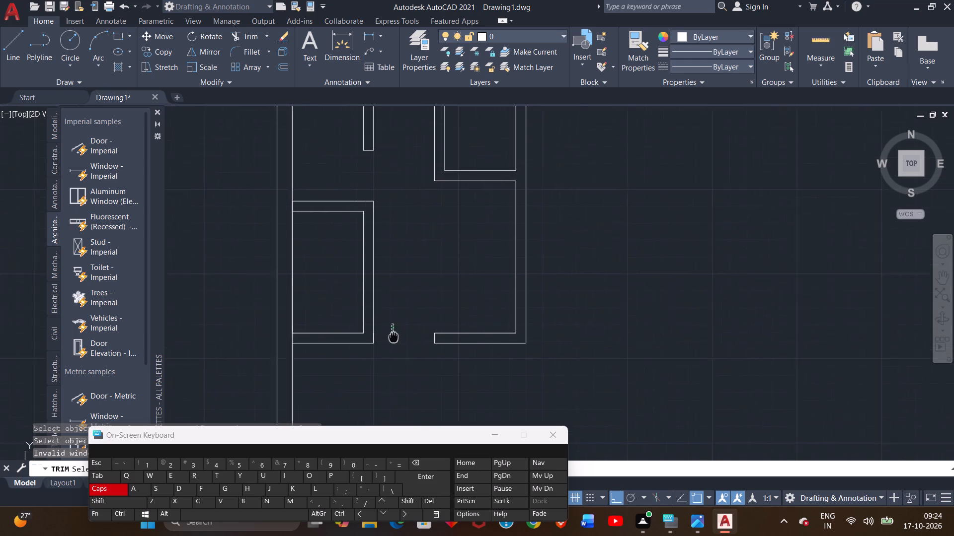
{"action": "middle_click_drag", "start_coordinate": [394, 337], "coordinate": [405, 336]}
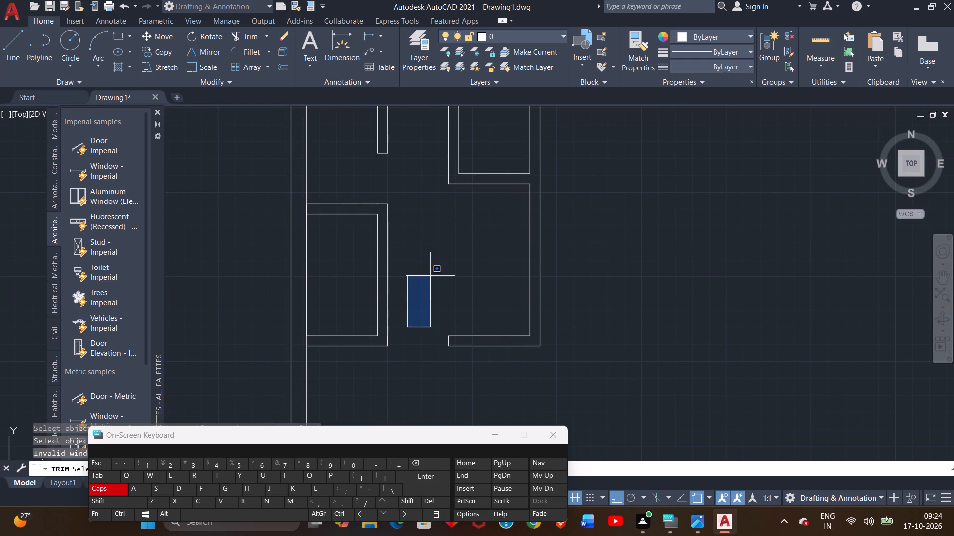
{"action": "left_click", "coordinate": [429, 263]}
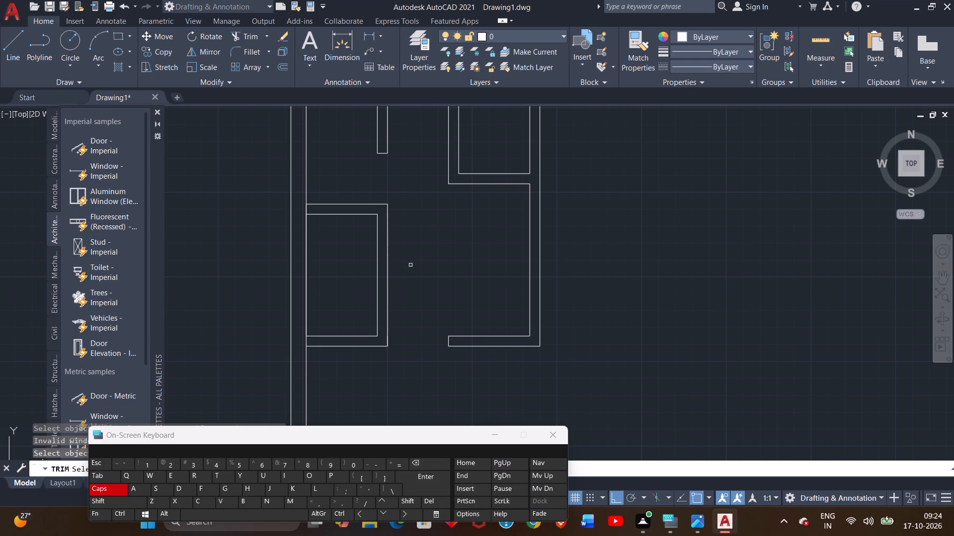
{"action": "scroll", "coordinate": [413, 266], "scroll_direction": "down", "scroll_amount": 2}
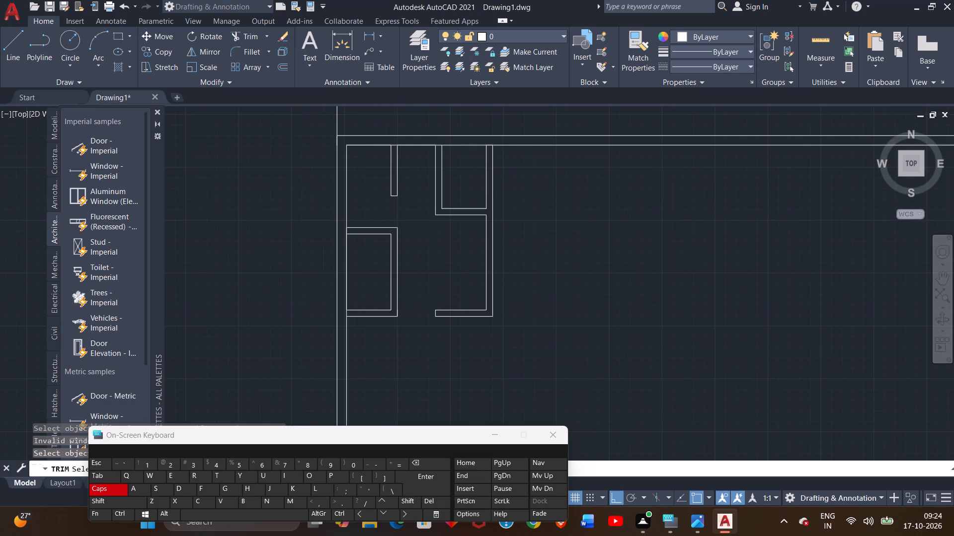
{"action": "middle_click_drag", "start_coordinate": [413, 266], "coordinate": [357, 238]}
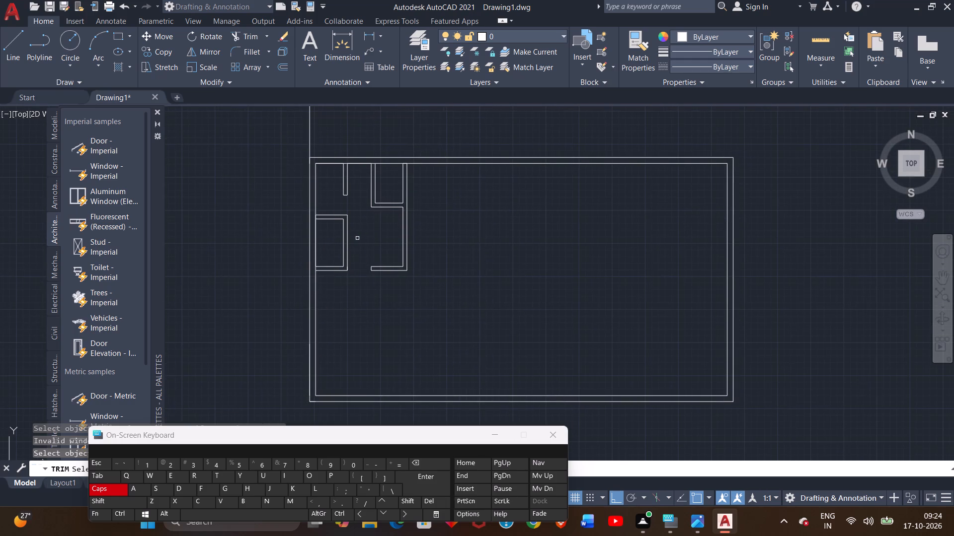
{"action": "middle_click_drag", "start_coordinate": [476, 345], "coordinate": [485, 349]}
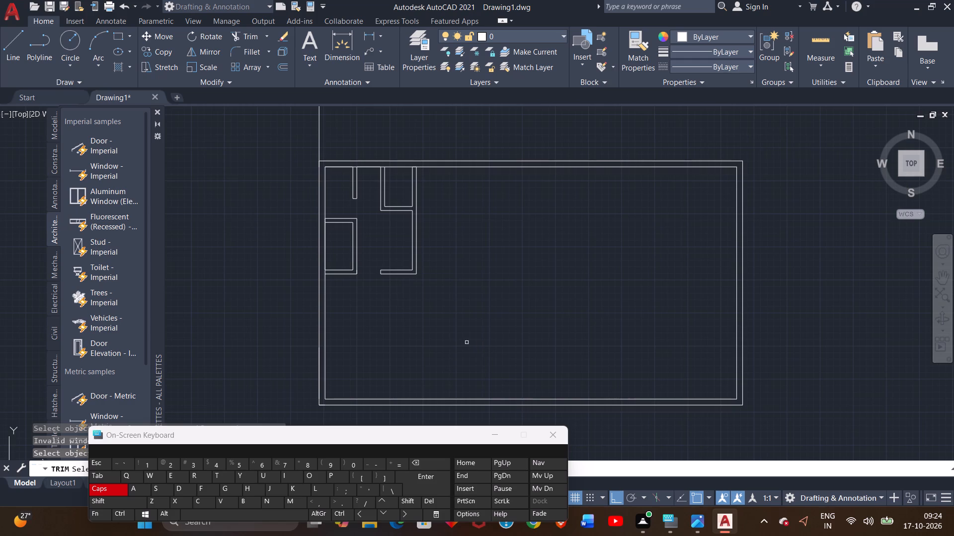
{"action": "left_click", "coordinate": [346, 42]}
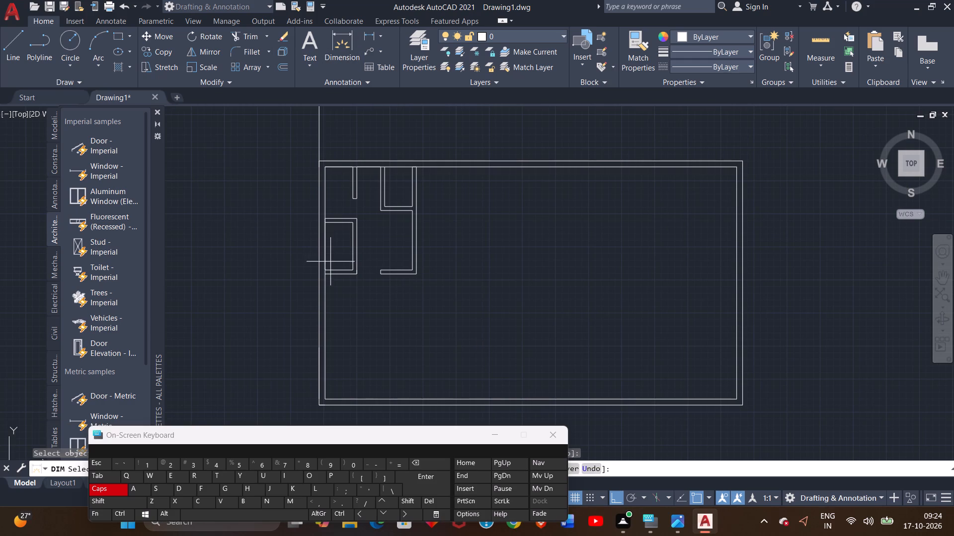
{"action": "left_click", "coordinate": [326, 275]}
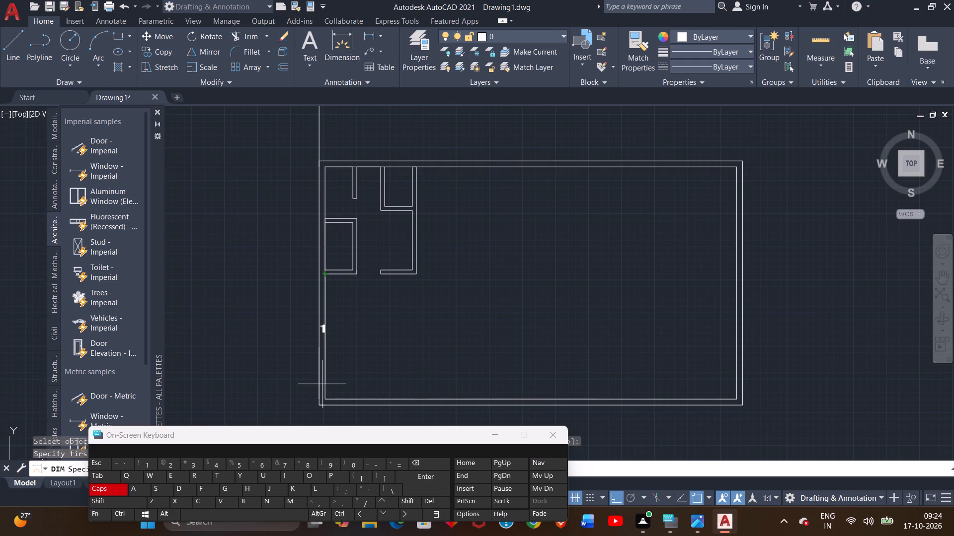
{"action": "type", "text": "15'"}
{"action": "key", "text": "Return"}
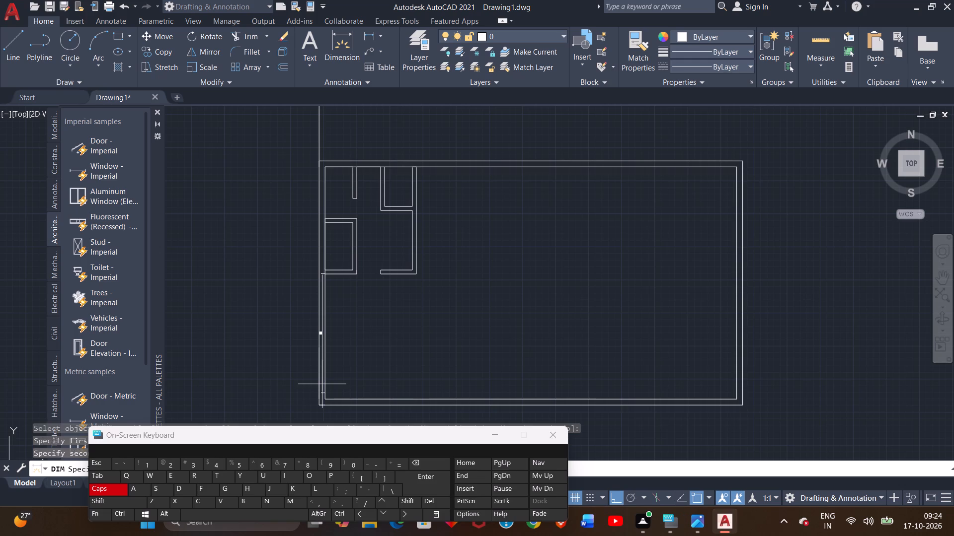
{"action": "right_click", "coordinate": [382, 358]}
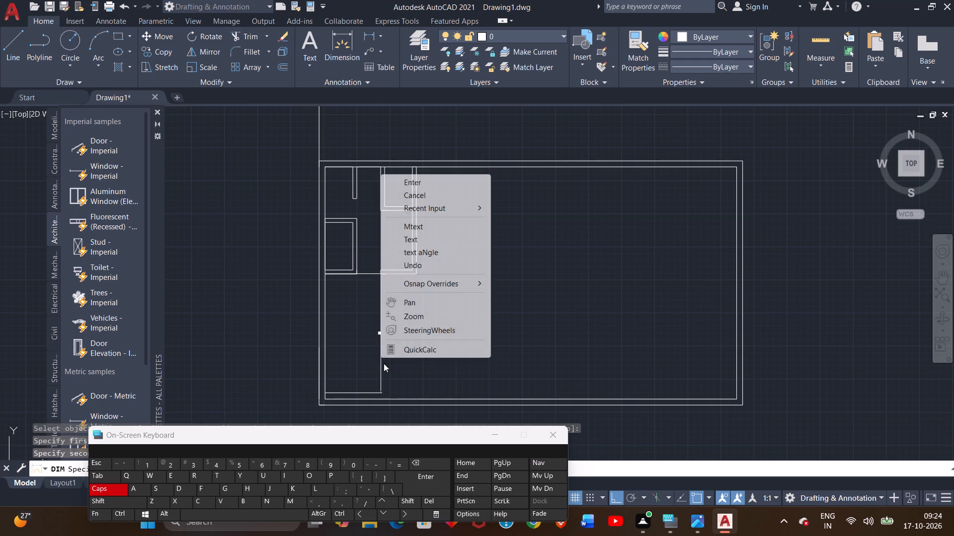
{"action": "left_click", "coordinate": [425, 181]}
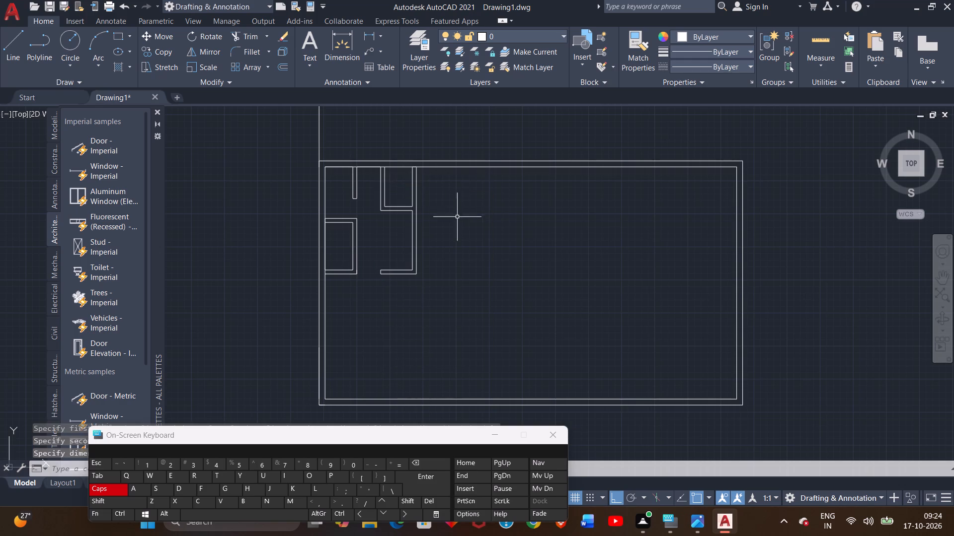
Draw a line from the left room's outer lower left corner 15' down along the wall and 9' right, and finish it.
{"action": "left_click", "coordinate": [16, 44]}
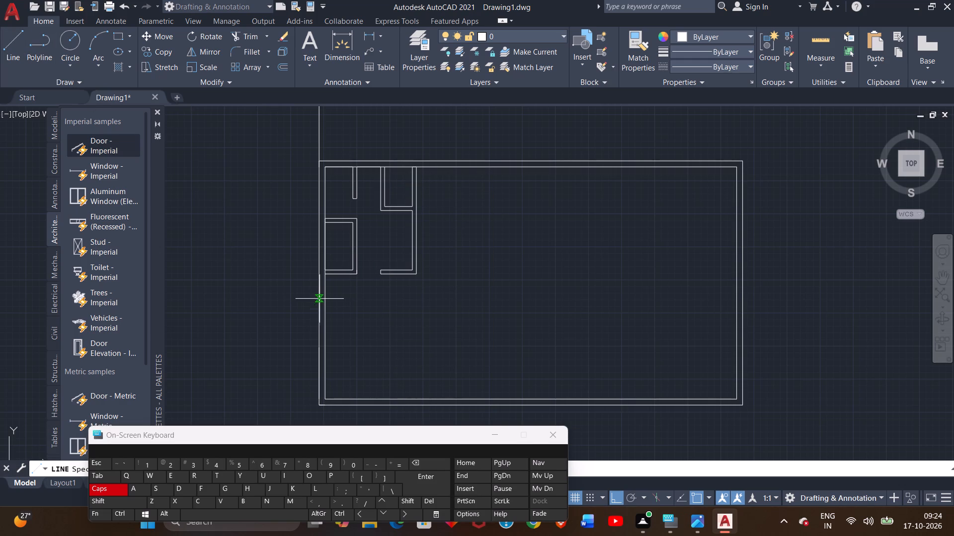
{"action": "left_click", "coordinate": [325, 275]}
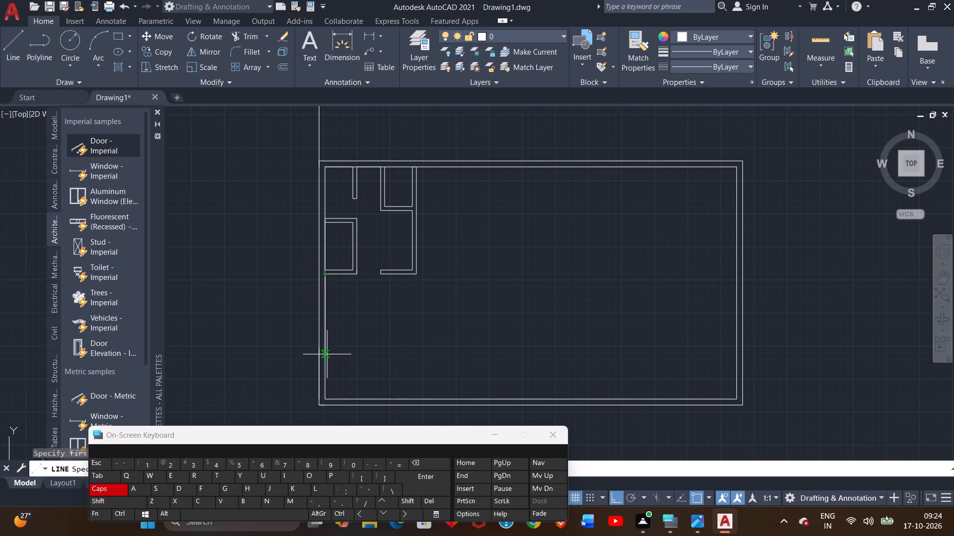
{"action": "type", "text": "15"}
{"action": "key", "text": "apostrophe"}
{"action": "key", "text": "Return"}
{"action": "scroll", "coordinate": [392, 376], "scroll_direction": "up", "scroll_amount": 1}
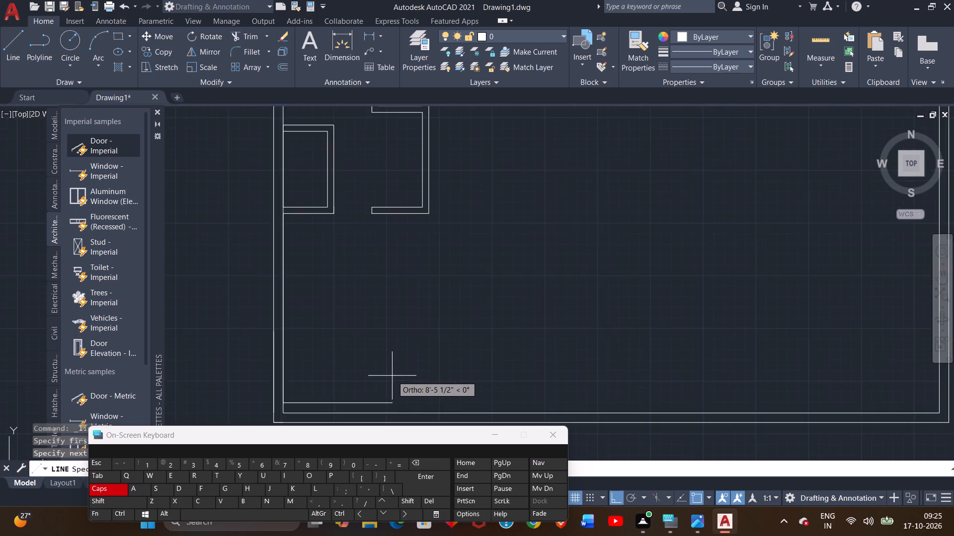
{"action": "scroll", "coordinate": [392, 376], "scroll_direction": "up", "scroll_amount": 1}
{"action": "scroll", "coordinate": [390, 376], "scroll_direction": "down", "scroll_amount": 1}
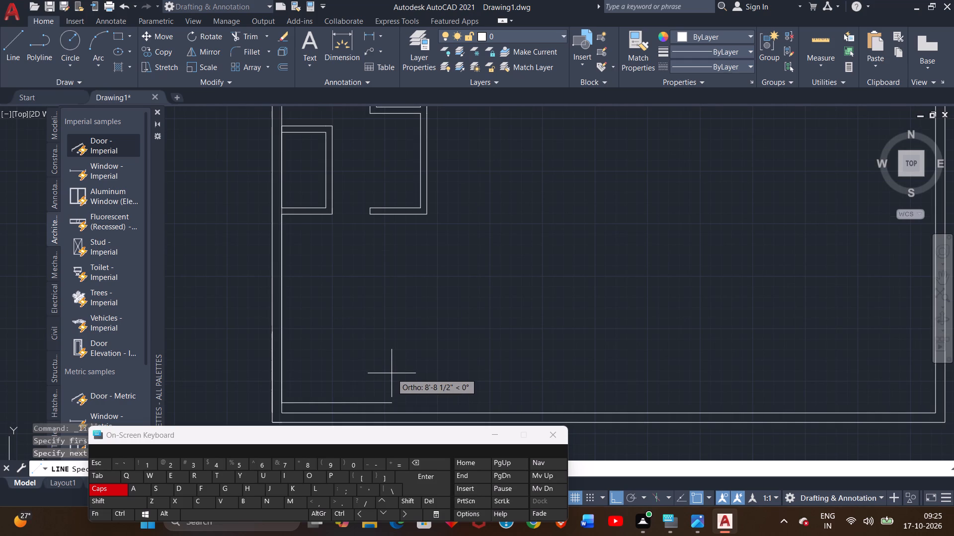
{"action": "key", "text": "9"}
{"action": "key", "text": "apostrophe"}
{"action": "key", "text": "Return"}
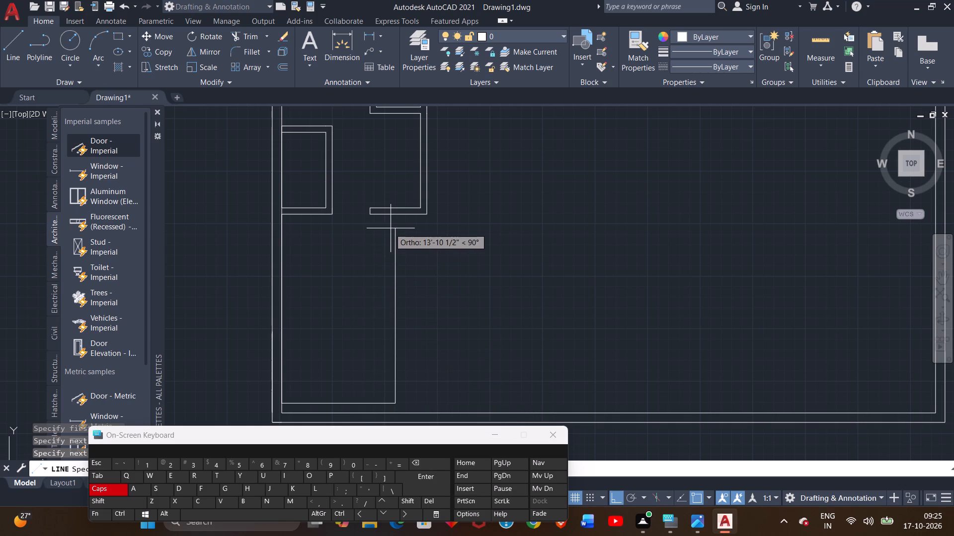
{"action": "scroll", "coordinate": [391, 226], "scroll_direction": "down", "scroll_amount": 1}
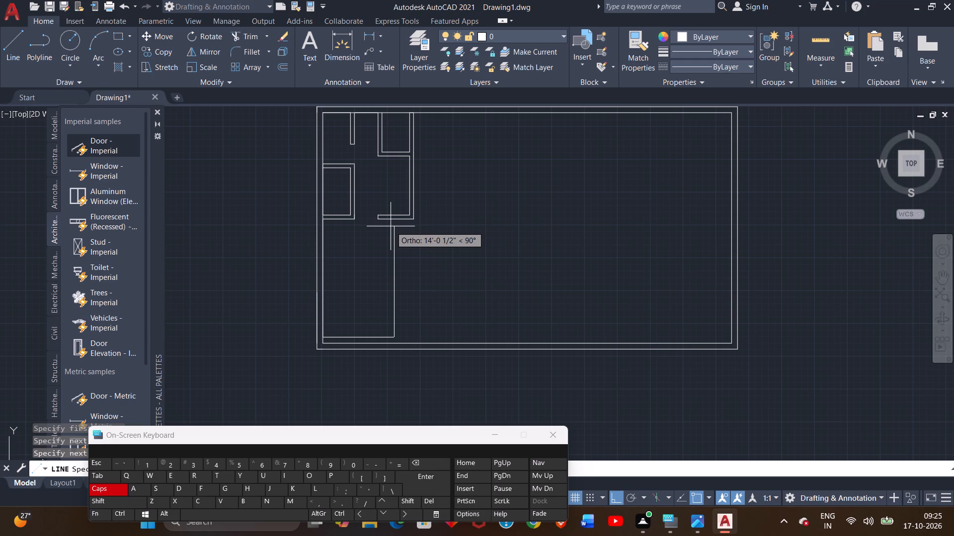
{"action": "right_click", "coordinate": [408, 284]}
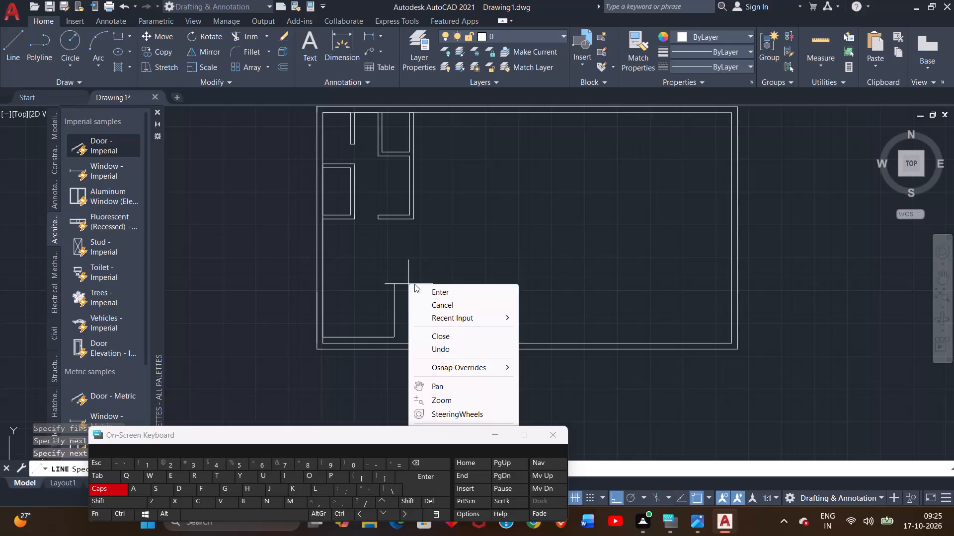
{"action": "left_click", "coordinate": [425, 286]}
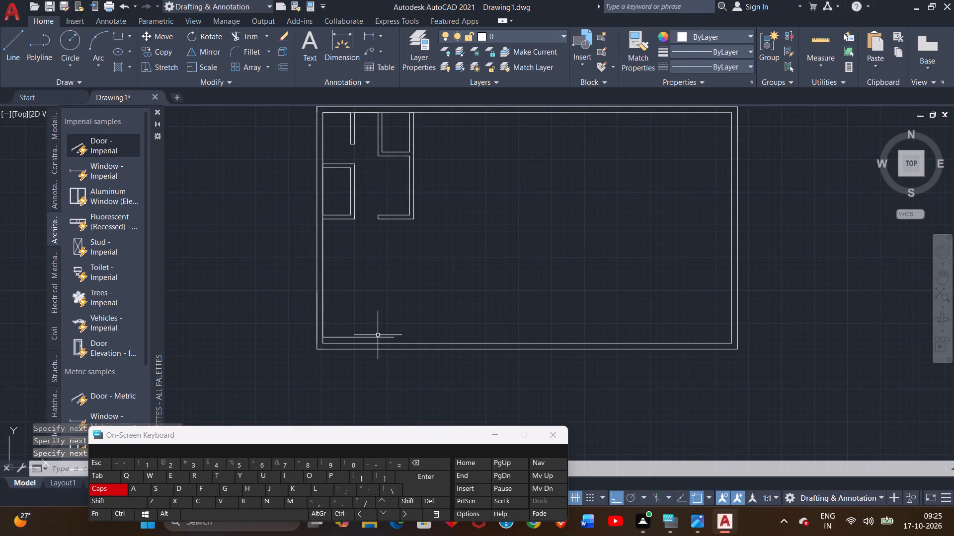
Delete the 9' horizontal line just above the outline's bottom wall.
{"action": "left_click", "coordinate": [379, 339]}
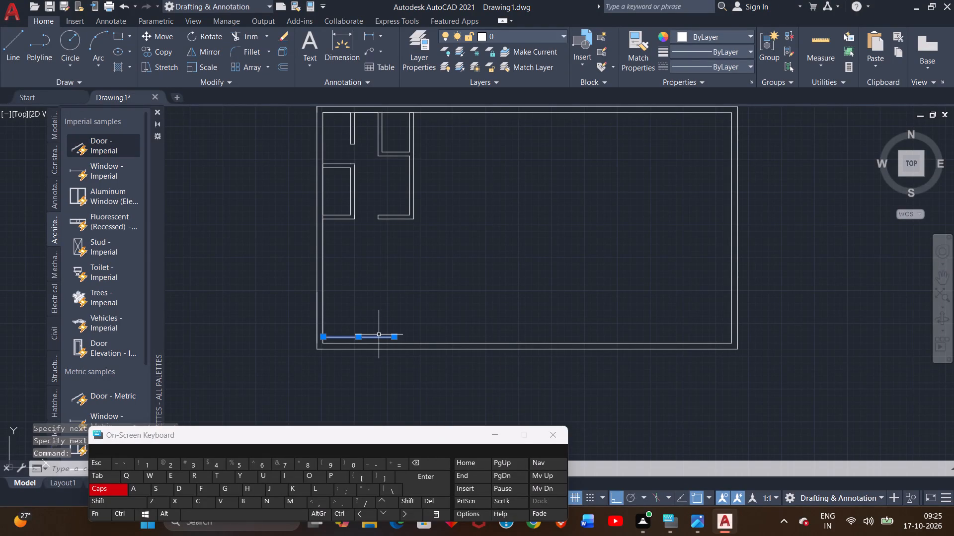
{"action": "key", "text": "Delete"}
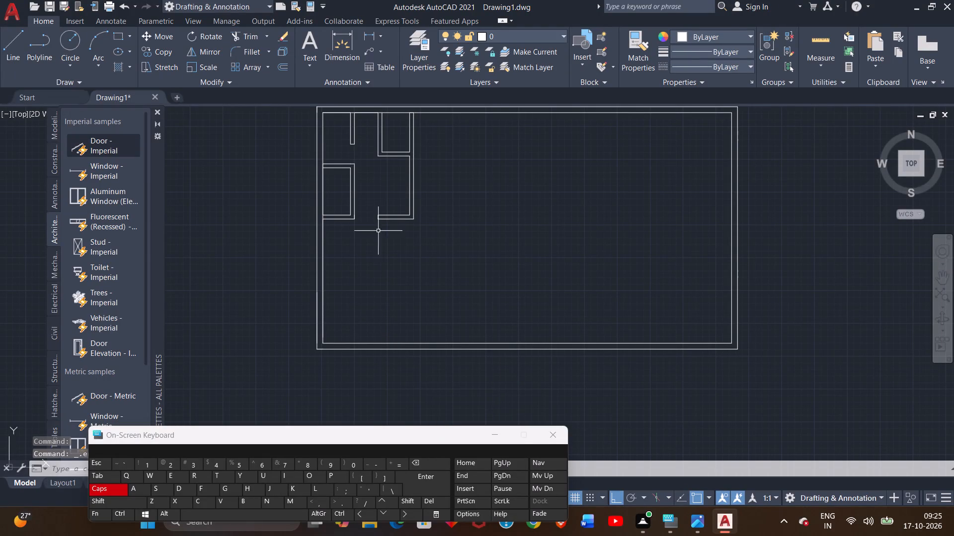
Draw a line from the left room's outer lower left corner 9' down along the wall and 15' right.
{"action": "left_click", "coordinate": [6, 45]}
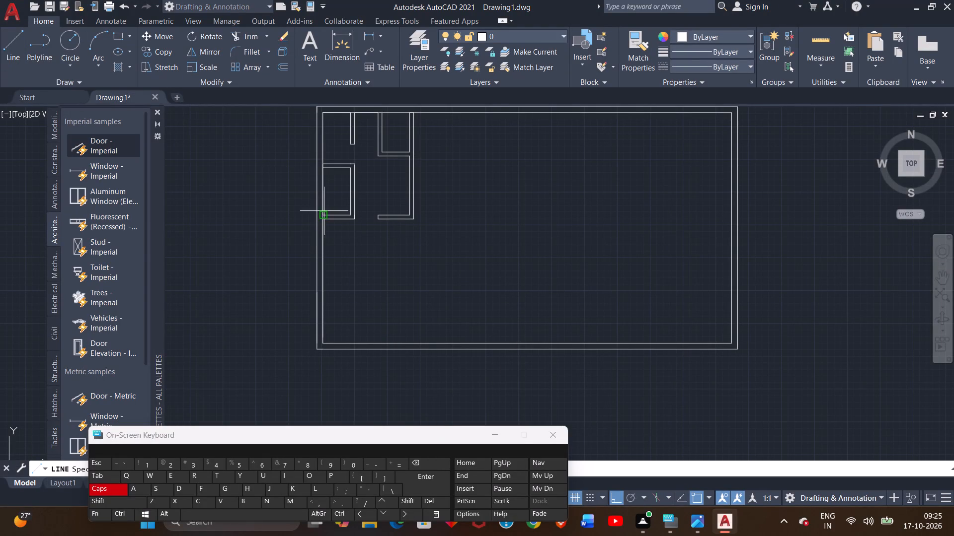
{"action": "left_click", "coordinate": [324, 220]}
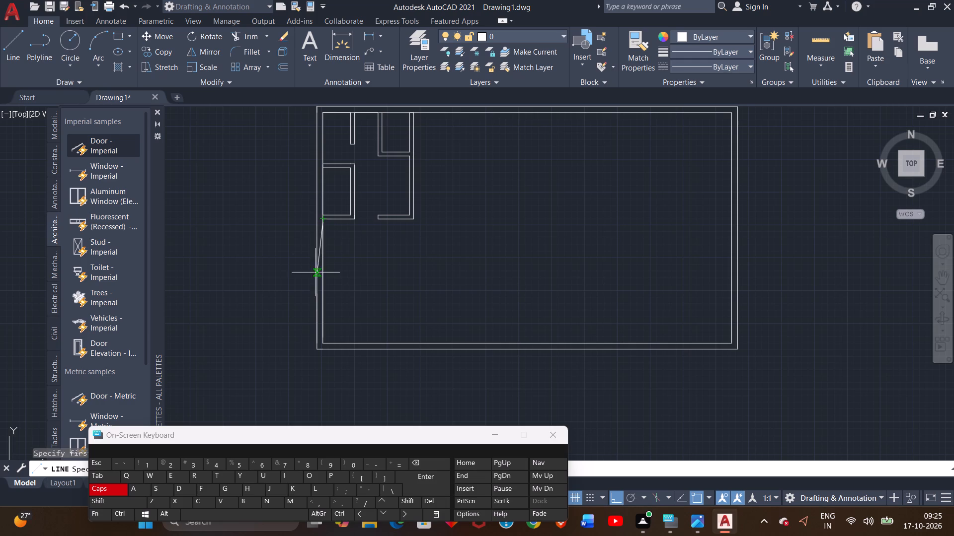
{"action": "key", "text": "9"}
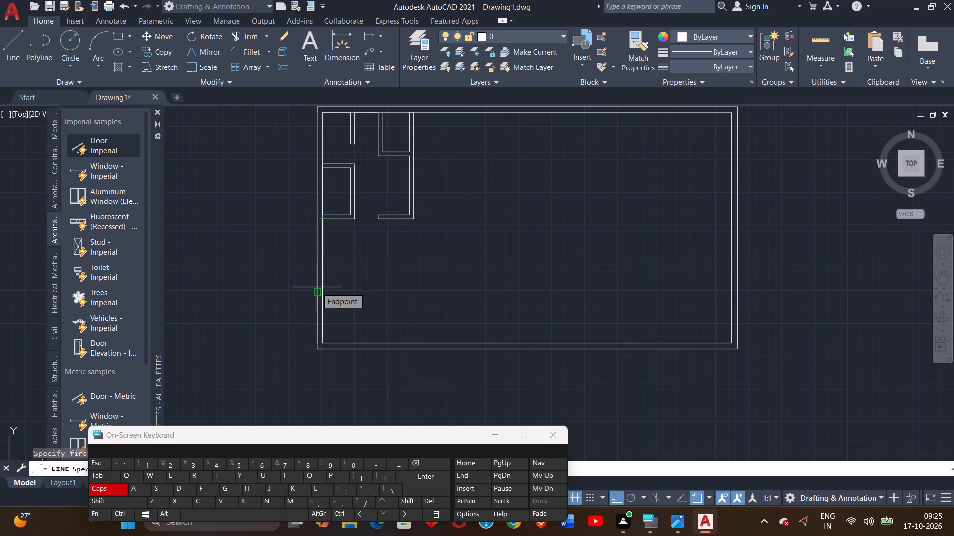
{"action": "key", "text": "apostrophe"}
{"action": "key", "text": "Return"}
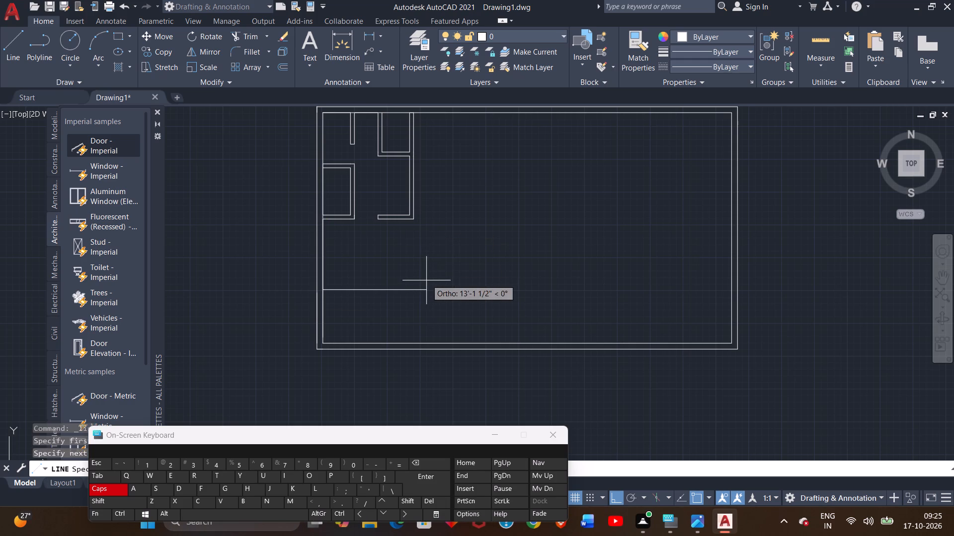
{"action": "key", "text": "1"}
{"action": "key", "text": "5"}
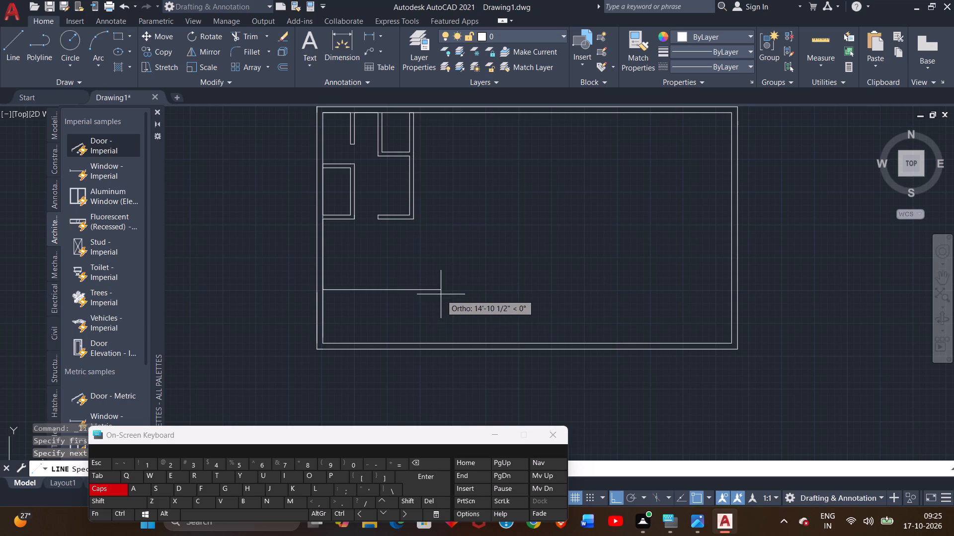
{"action": "key", "text": "apostrophe"}
{"action": "key", "text": "Return"}
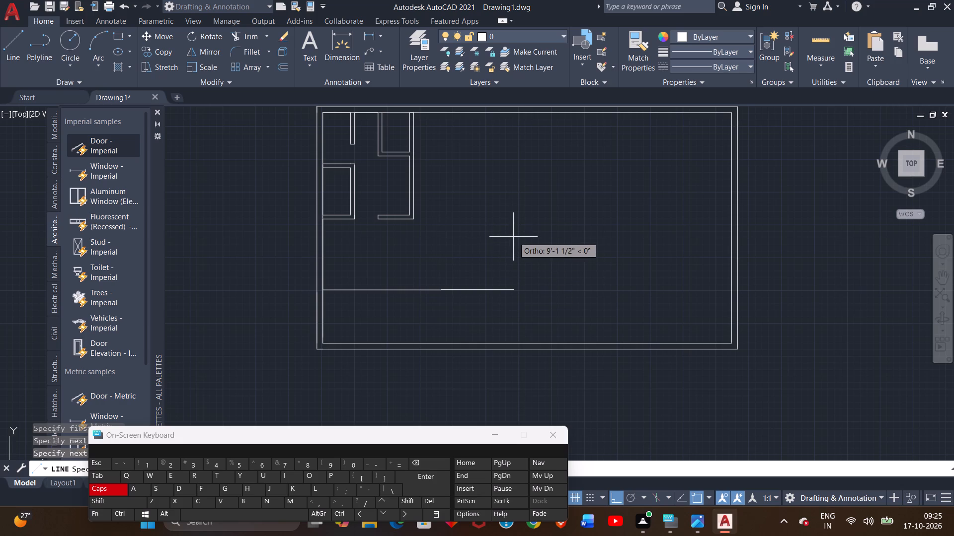
Continue the line 6" farther right and straight up until level with the bottom edge of the rooms above.
{"action": "middle_click_drag", "start_coordinate": [488, 272], "coordinate": [508, 273]}
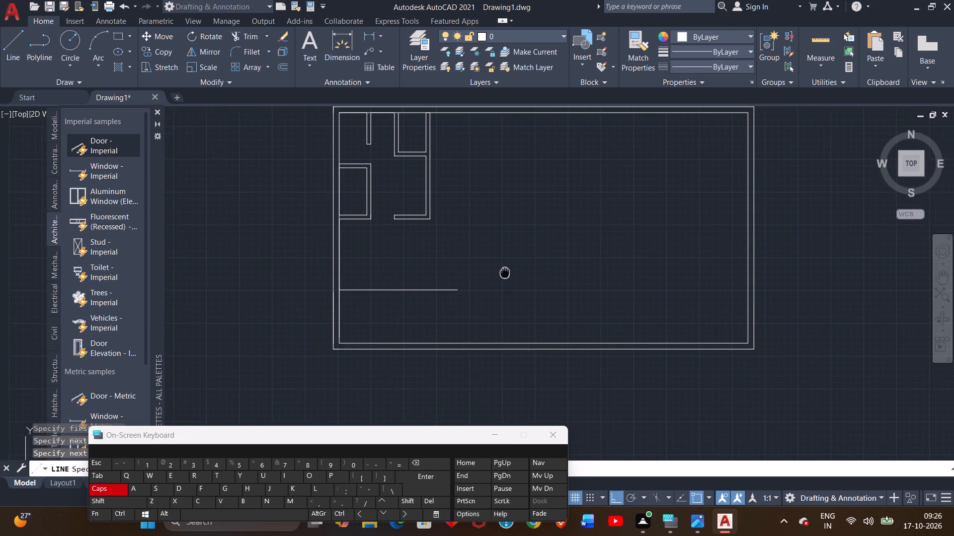
{"action": "middle_click_drag", "start_coordinate": [508, 273], "coordinate": [522, 275]}
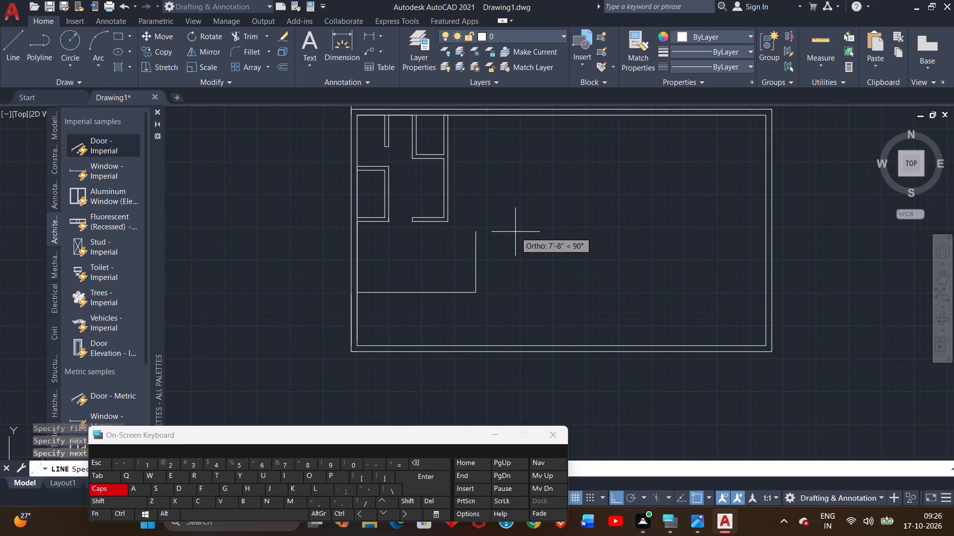
{"action": "key", "text": "6"}
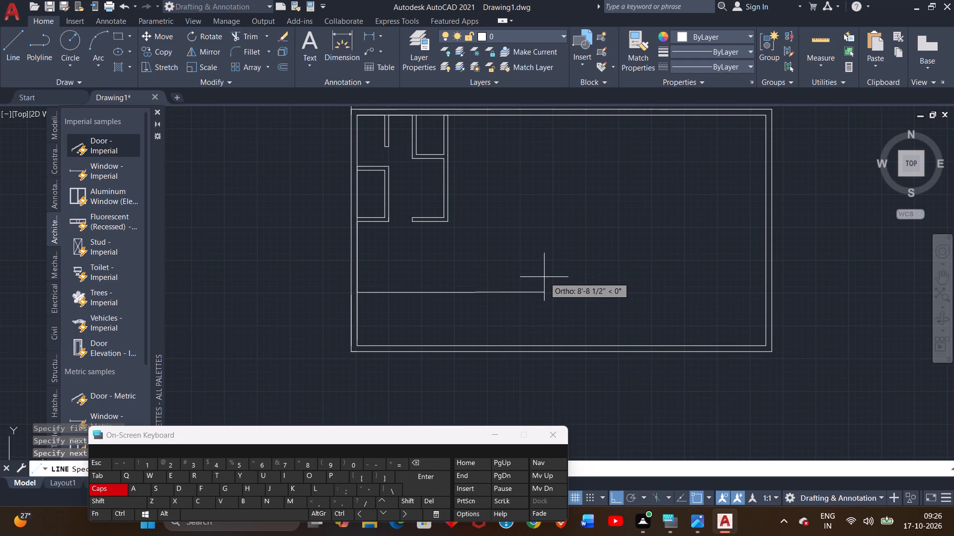
{"action": "key", "text": "shift+quotedbl"}
{"action": "key", "text": "Return"}
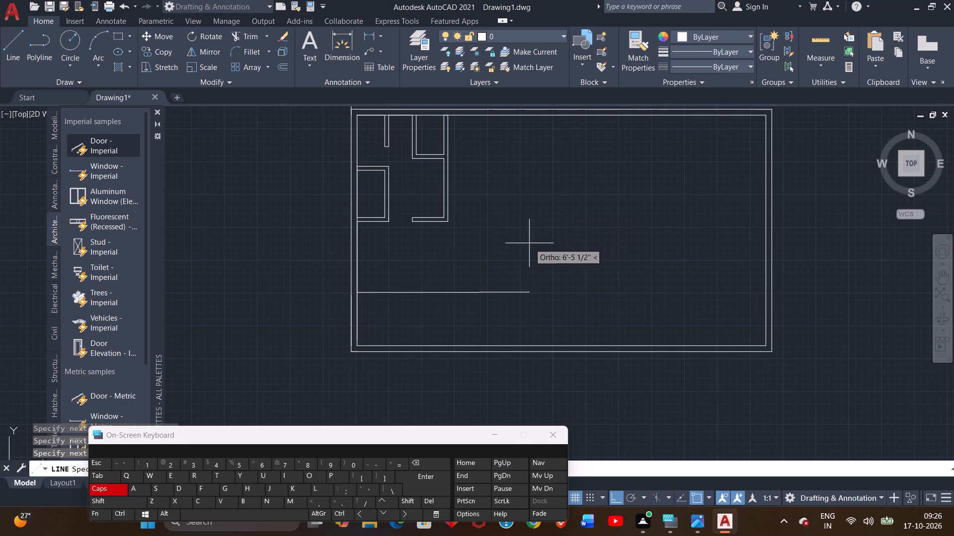
{"action": "scroll", "coordinate": [454, 241], "scroll_direction": "up", "scroll_amount": 1}
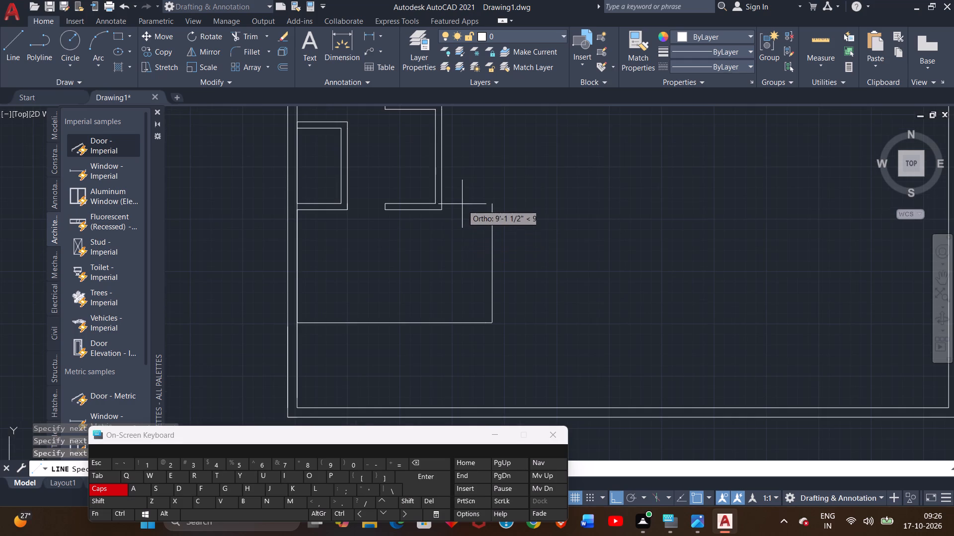
{"action": "left_click", "coordinate": [491, 210]}
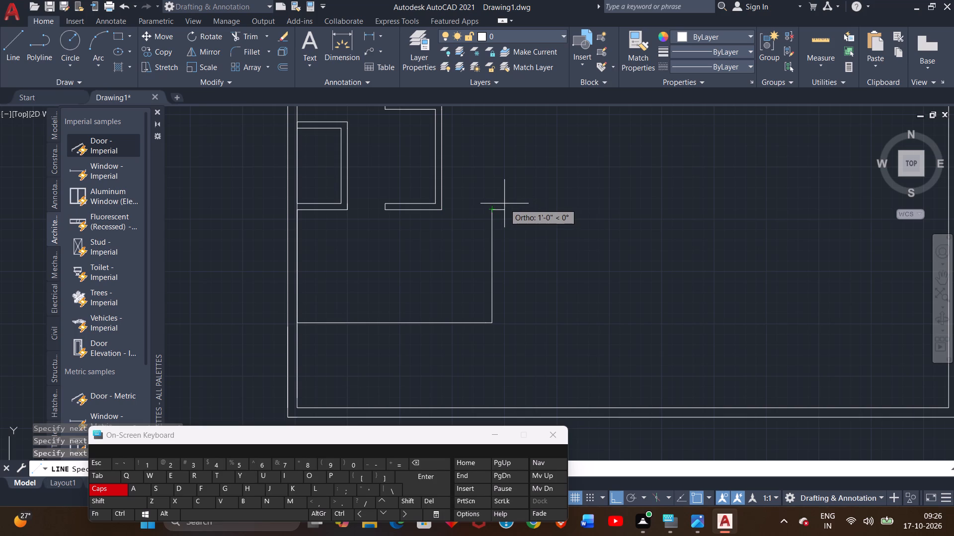
Continue the line 6" right, 6' down and about 3'-9" right, and finish it.
{"action": "key", "text": "6"}
{"action": "key", "text": "shift+quotedbl"}
{"action": "key", "text": "Return"}
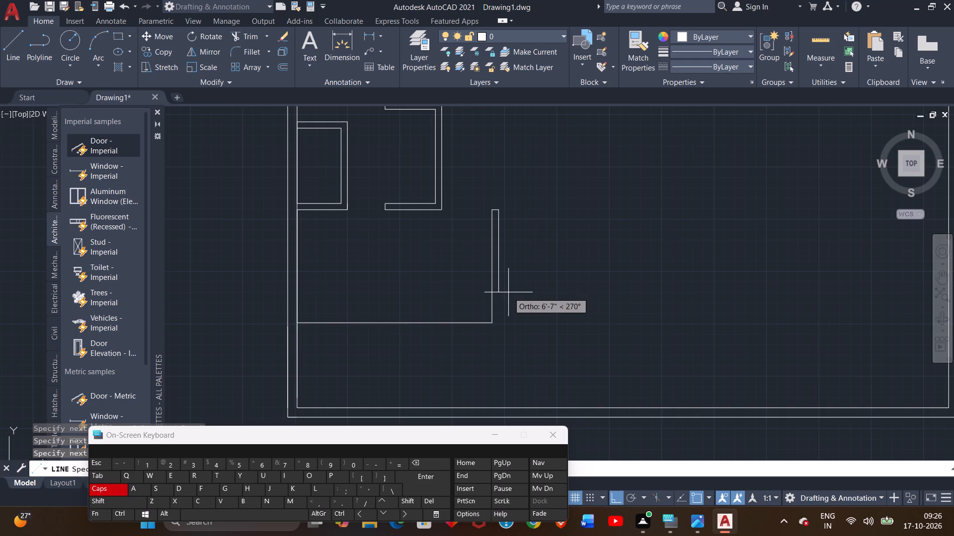
{"action": "type", "text": "6'"}
{"action": "key", "text": "Return"}
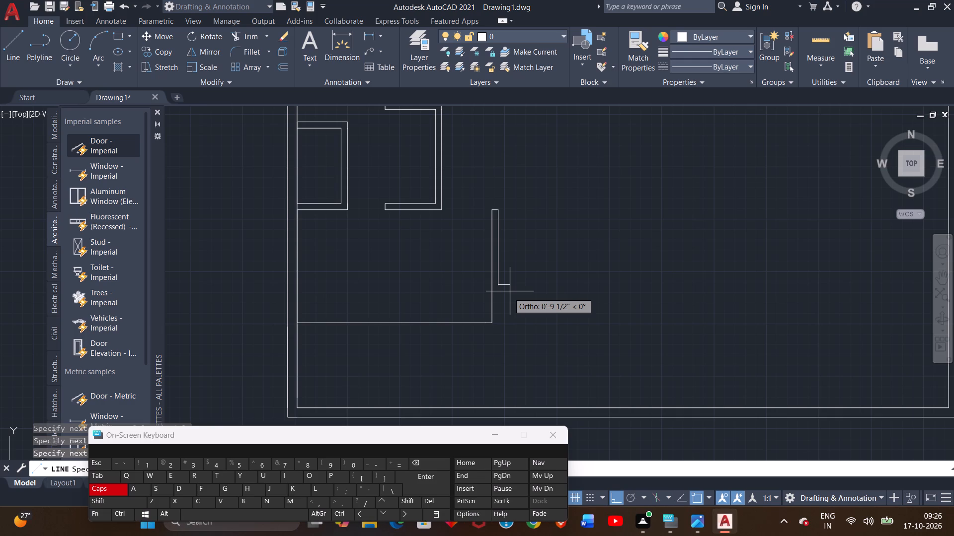
{"action": "left_click", "coordinate": [546, 289]}
{"action": "right_click", "coordinate": [550, 286]}
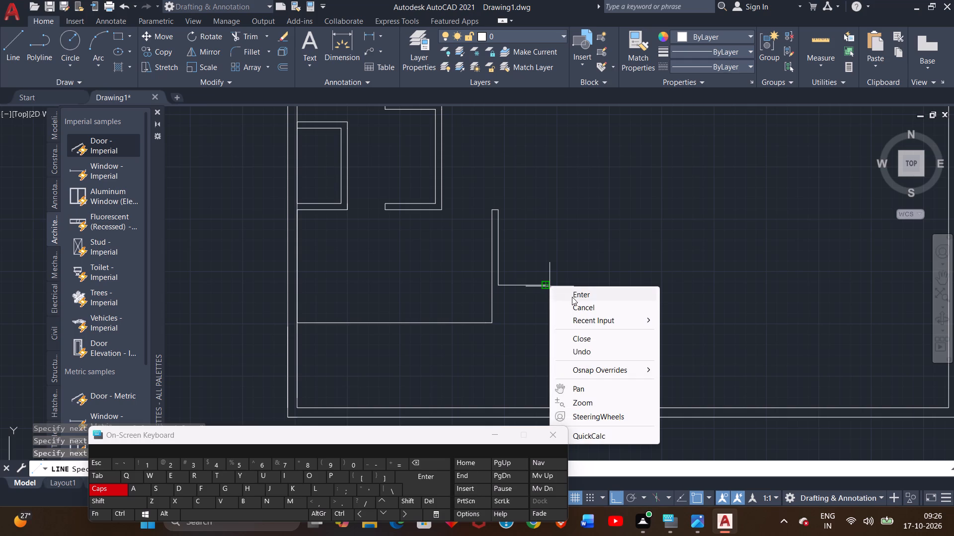
{"action": "left_click", "coordinate": [572, 297]}
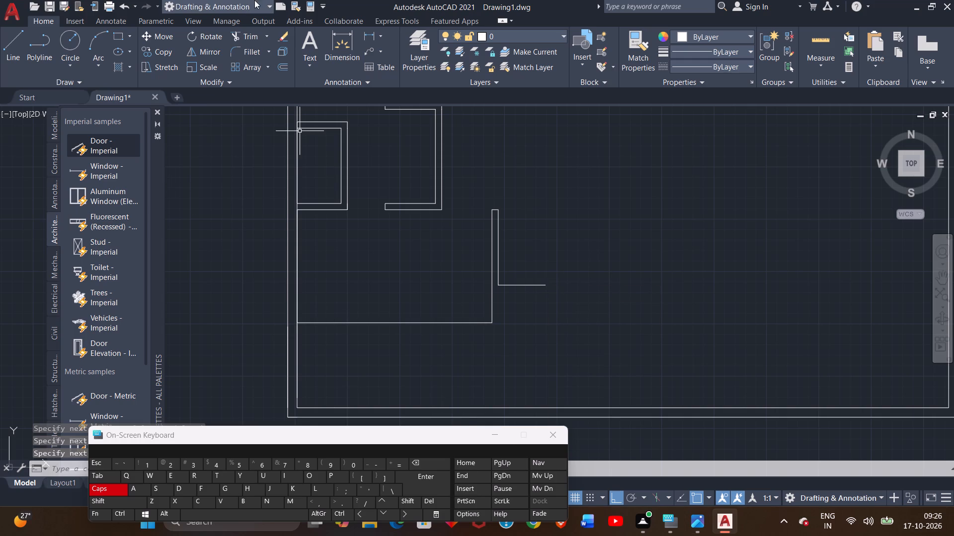
Draw a horizontal line from the 15' x 9' room's lower right corner to the inner face of the right outer wall.
{"action": "left_click", "coordinate": [20, 53]}
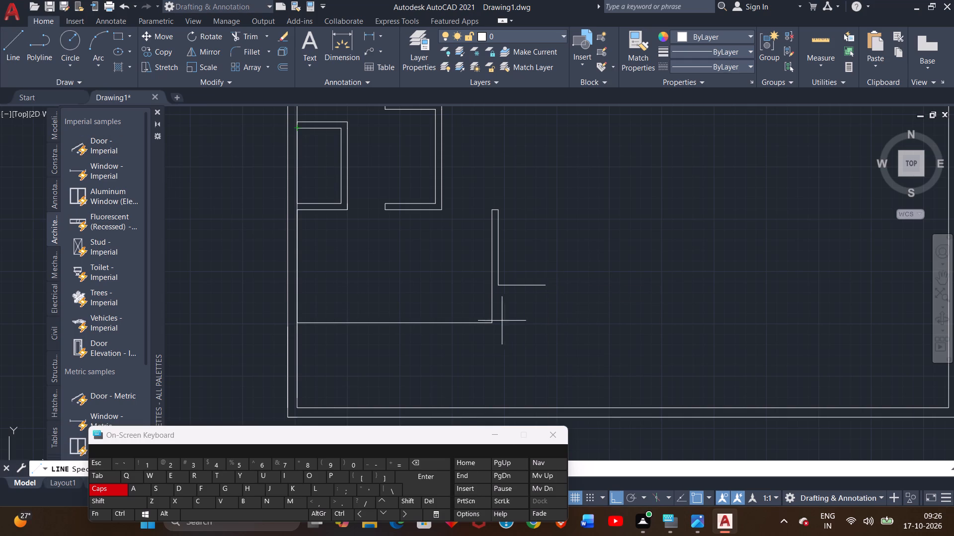
{"action": "double_click", "coordinate": [493, 323]}
{"action": "scroll", "coordinate": [607, 317], "scroll_direction": "down", "scroll_amount": 1}
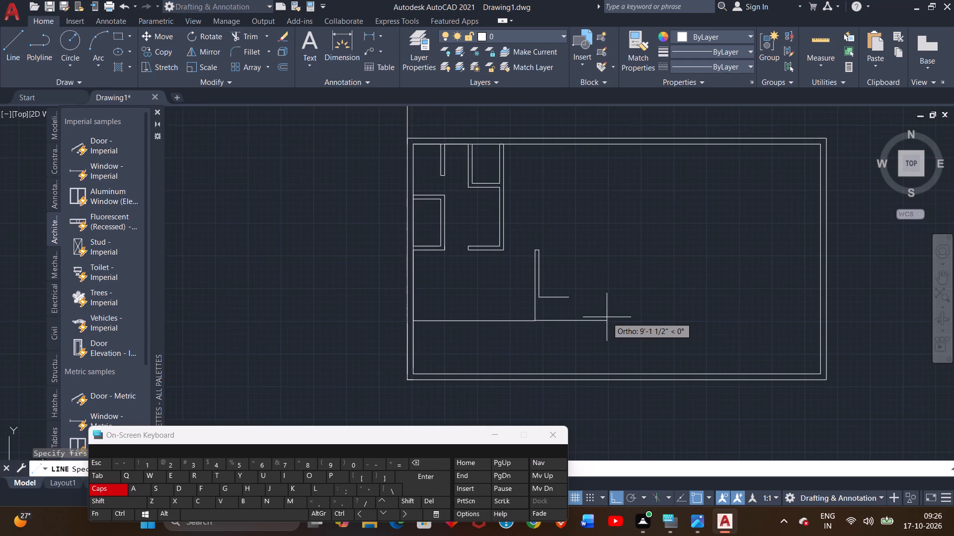
{"action": "middle_click_drag", "start_coordinate": [607, 317], "coordinate": [491, 321]}
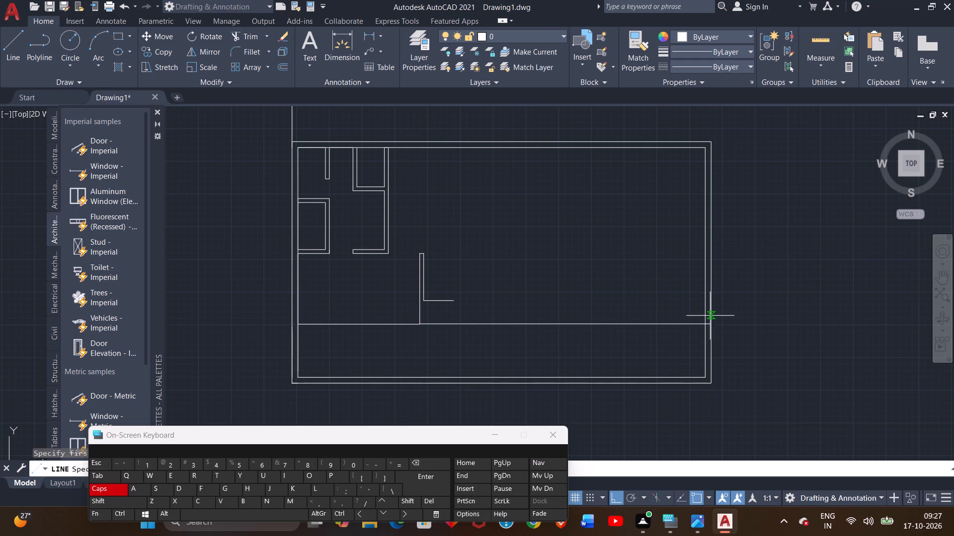
{"action": "scroll", "coordinate": [718, 353], "scroll_direction": "up", "scroll_amount": 2}
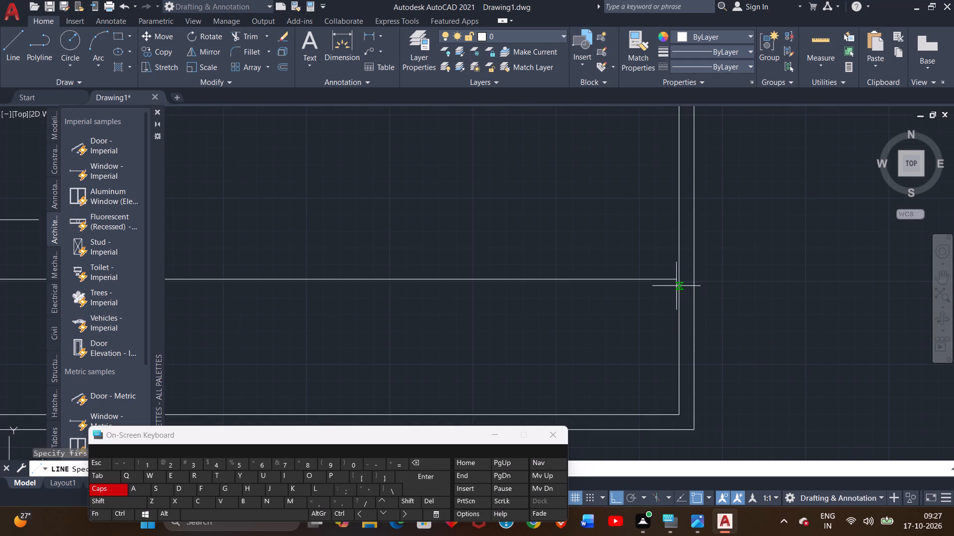
{"action": "left_click", "coordinate": [681, 281]}
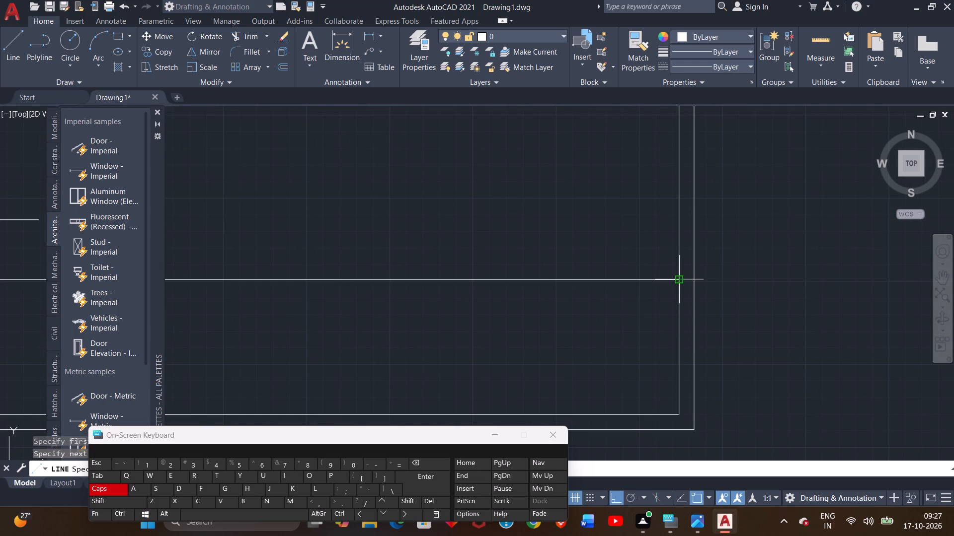
{"action": "right_click", "coordinate": [664, 256]}
{"action": "left_click", "coordinate": [673, 259]}
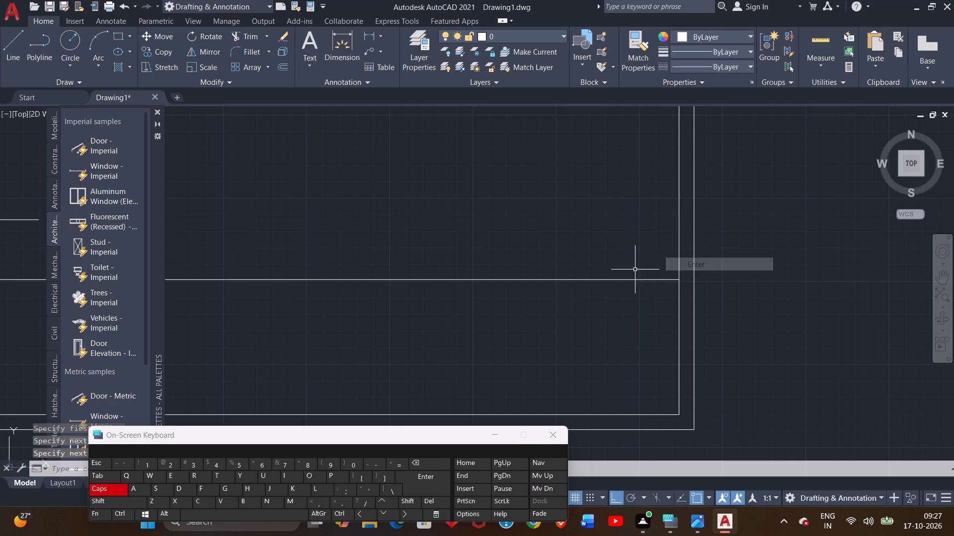
Offset the three line segments along the room's bottom edge, up to the right outer wall, 9" downward.
{"action": "scroll", "coordinate": [592, 287], "scroll_direction": "down", "scroll_amount": 2}
{"action": "middle_click_drag", "start_coordinate": [592, 287], "coordinate": [659, 318]}
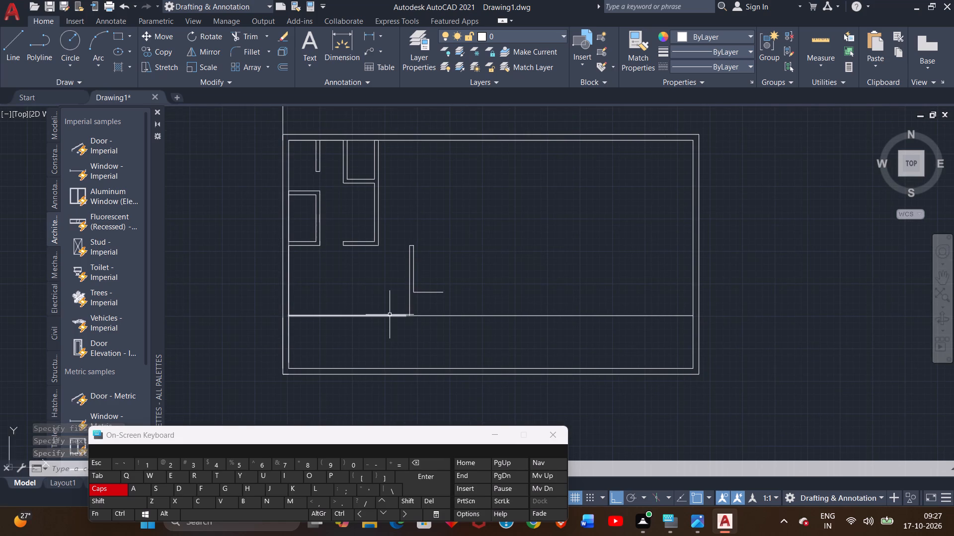
{"action": "left_click", "coordinate": [390, 315]}
{"action": "type", "text": "OFF"}
{"action": "key", "text": "Return"}
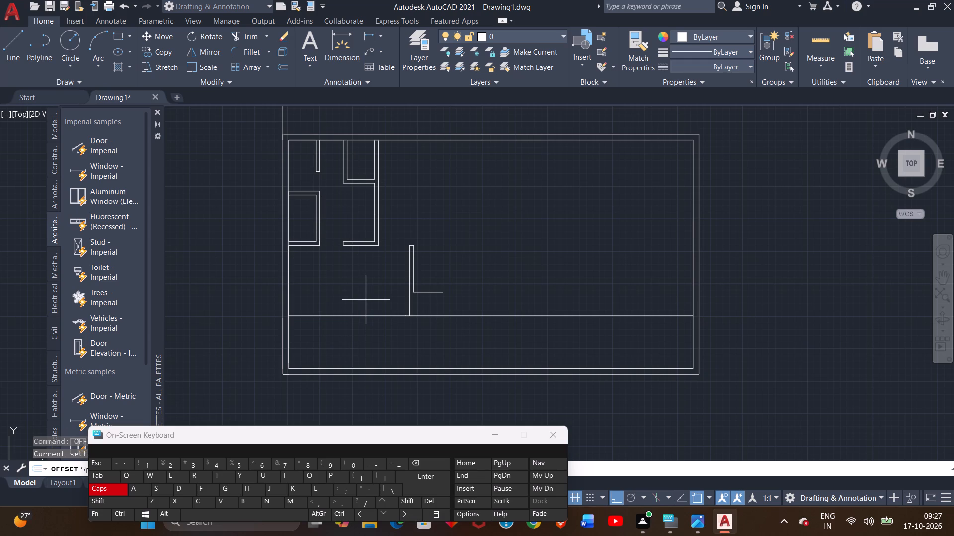
{"action": "key", "text": "9"}
{"action": "key", "text": "shift+quotedbl"}
{"action": "key", "text": "Return"}
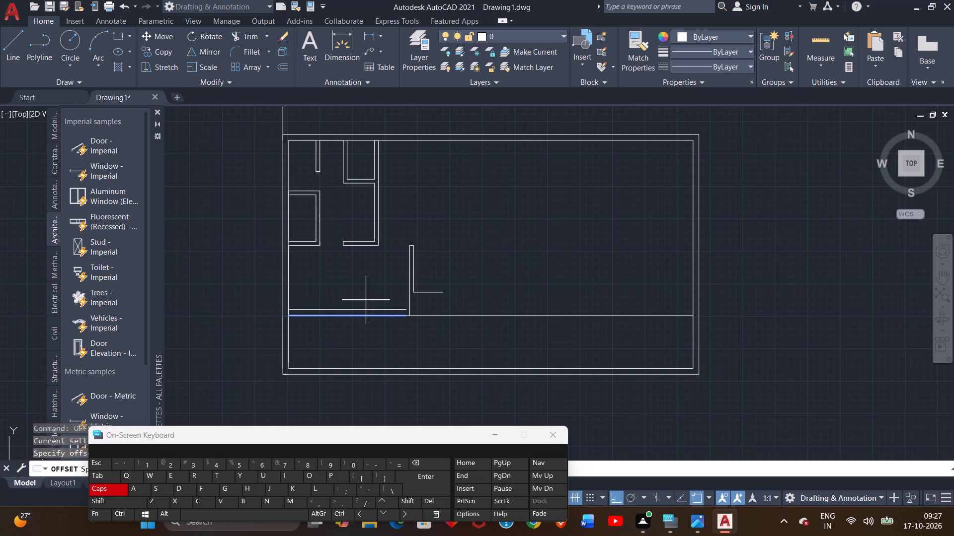
{"action": "left_click", "coordinate": [386, 346]}
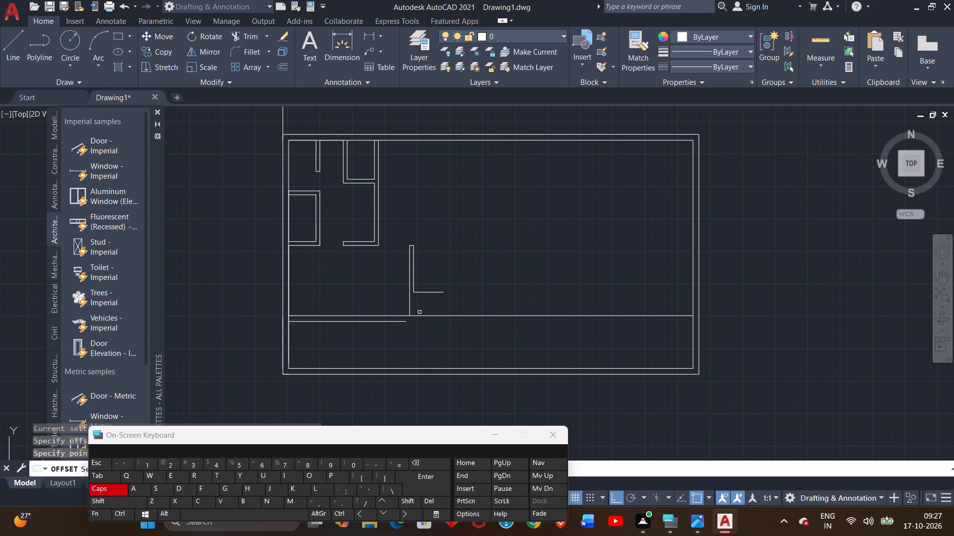
{"action": "scroll", "coordinate": [412, 310], "scroll_direction": "up", "scroll_amount": 3}
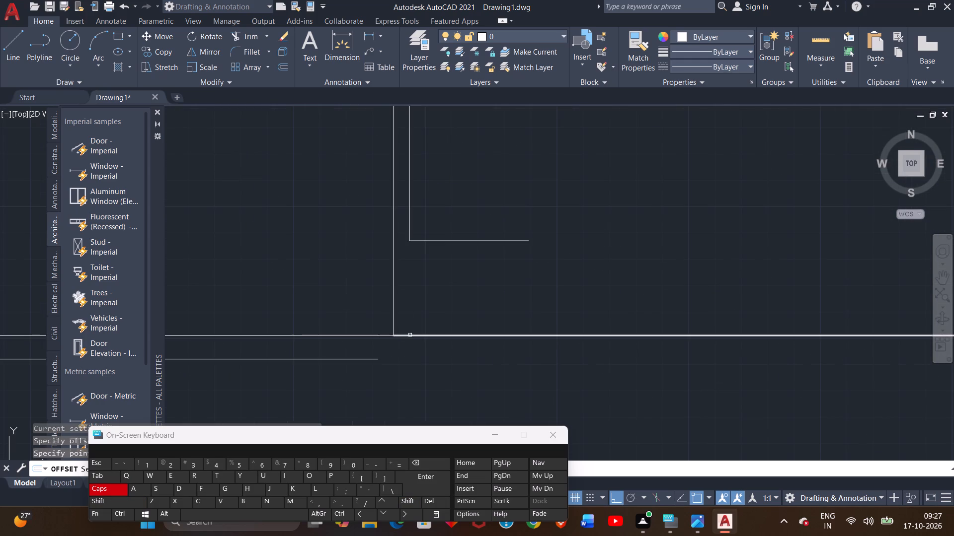
{"action": "left_click", "coordinate": [413, 336]}
{"action": "left_click", "coordinate": [417, 351]}
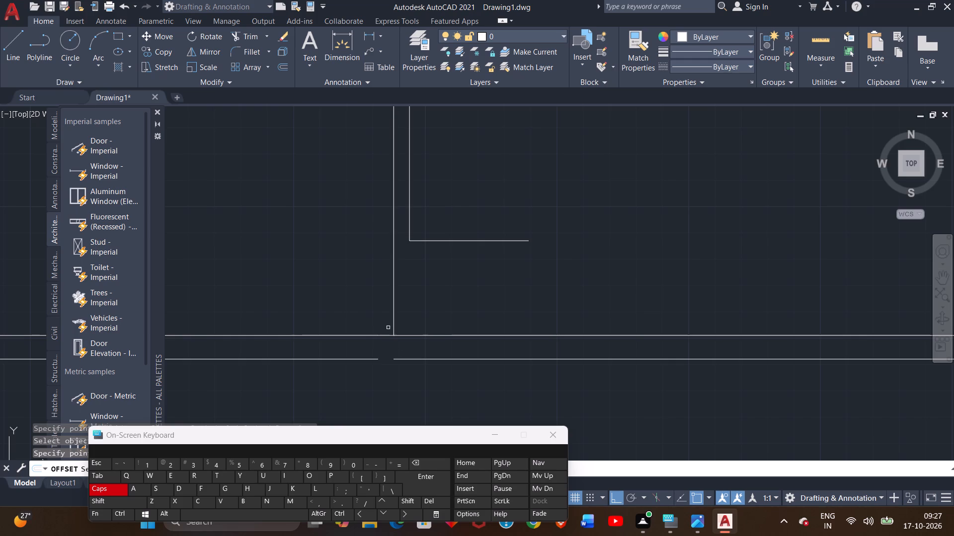
{"action": "left_click", "coordinate": [389, 336]}
{"action": "left_click", "coordinate": [401, 393]}
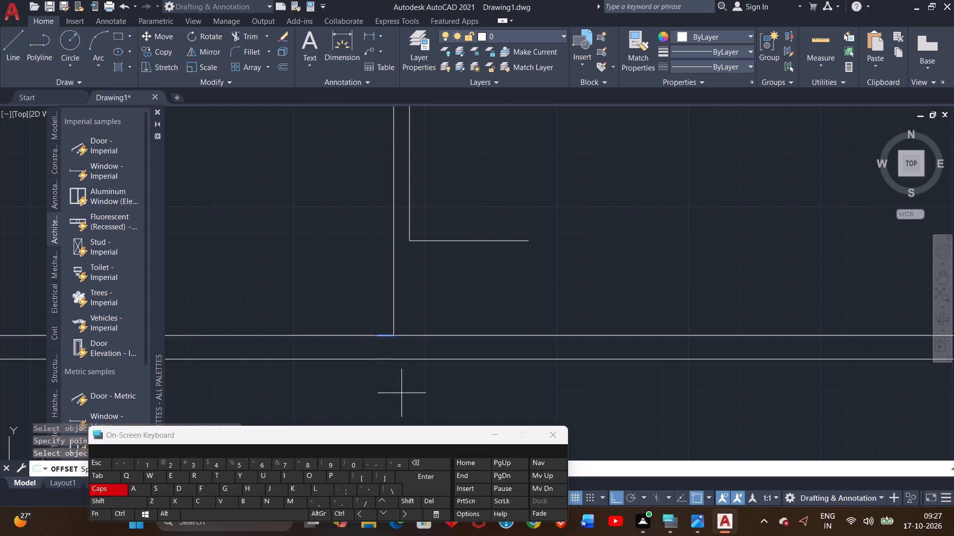
Trim the right outer wall's inner line between the two lines of the new 9" horizontal wall.
{"action": "scroll", "coordinate": [399, 388], "scroll_direction": "down", "scroll_amount": 1}
{"action": "middle_click_drag", "start_coordinate": [396, 392], "coordinate": [296, 364]}
{"action": "scroll", "coordinate": [290, 359], "scroll_direction": "down", "scroll_amount": 1}
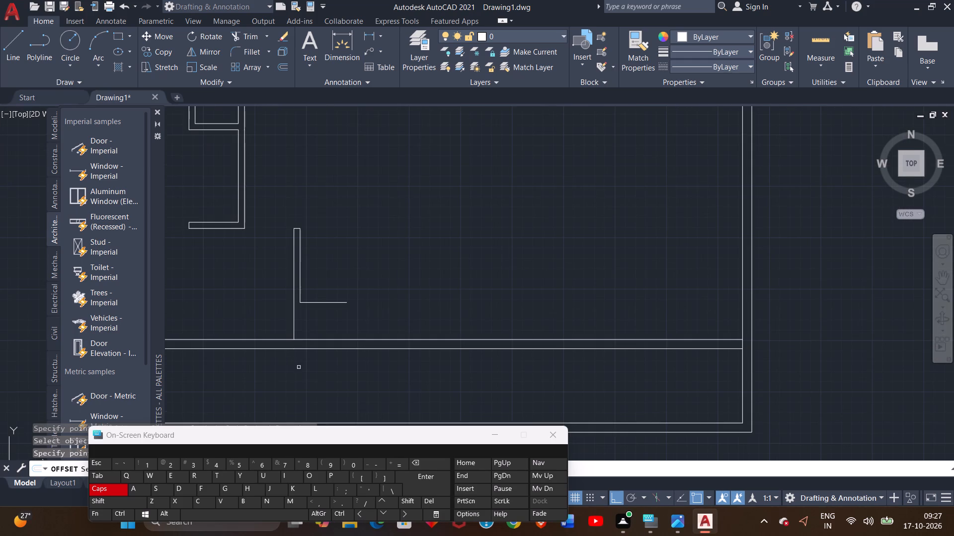
{"action": "middle_click_drag", "start_coordinate": [299, 367], "coordinate": [333, 358]}
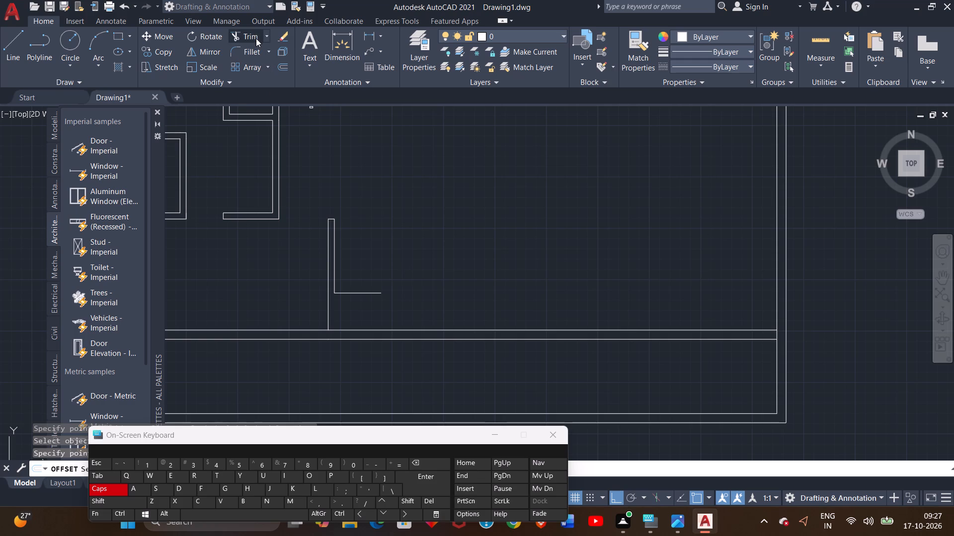
{"action": "left_click", "coordinate": [255, 36]}
{"action": "middle_click_drag", "start_coordinate": [617, 256], "coordinate": [475, 197]}
{"action": "scroll", "coordinate": [598, 243], "scroll_direction": "up", "scroll_amount": 2}
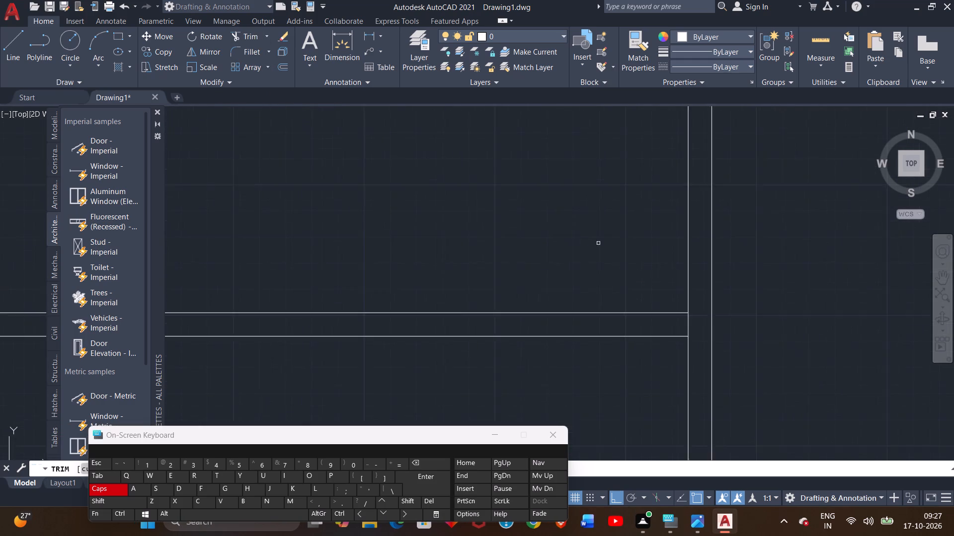
{"action": "scroll", "coordinate": [598, 243], "scroll_direction": "up", "scroll_amount": 1}
{"action": "middle_click_drag", "start_coordinate": [667, 320], "coordinate": [548, 221]}
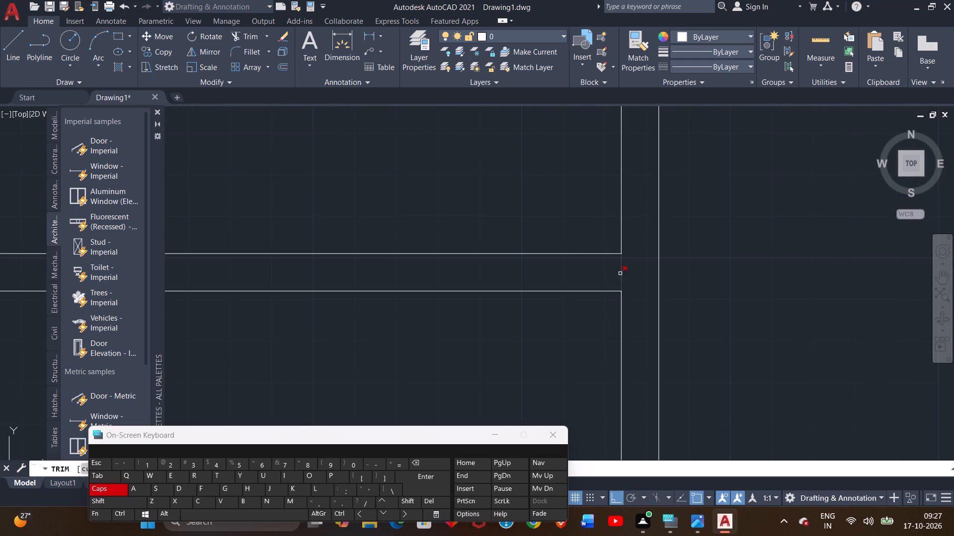
{"action": "left_click", "coordinate": [620, 273]}
{"action": "scroll", "coordinate": [610, 276], "scroll_direction": "down", "scroll_amount": 2}
{"action": "scroll", "coordinate": [570, 339], "scroll_direction": "down", "scroll_amount": 2}
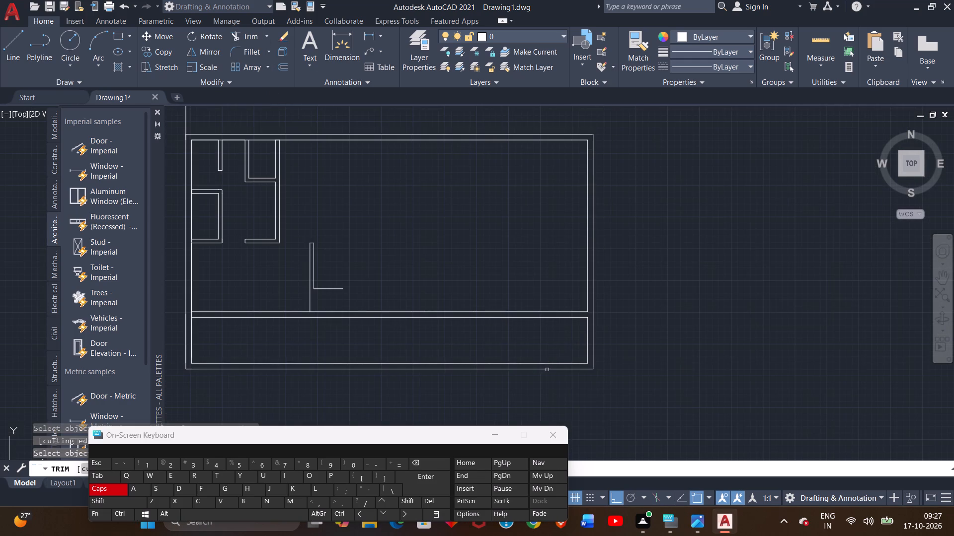
{"action": "middle_click_drag", "start_coordinate": [470, 341], "coordinate": [523, 331]}
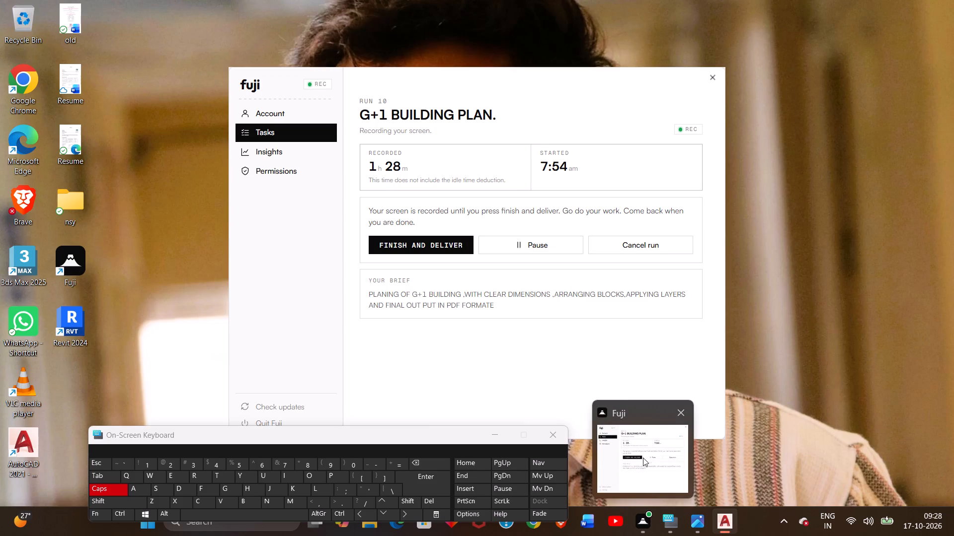
{"action": "middle_click_drag", "start_coordinate": [519, 334], "coordinate": [551, 349]}
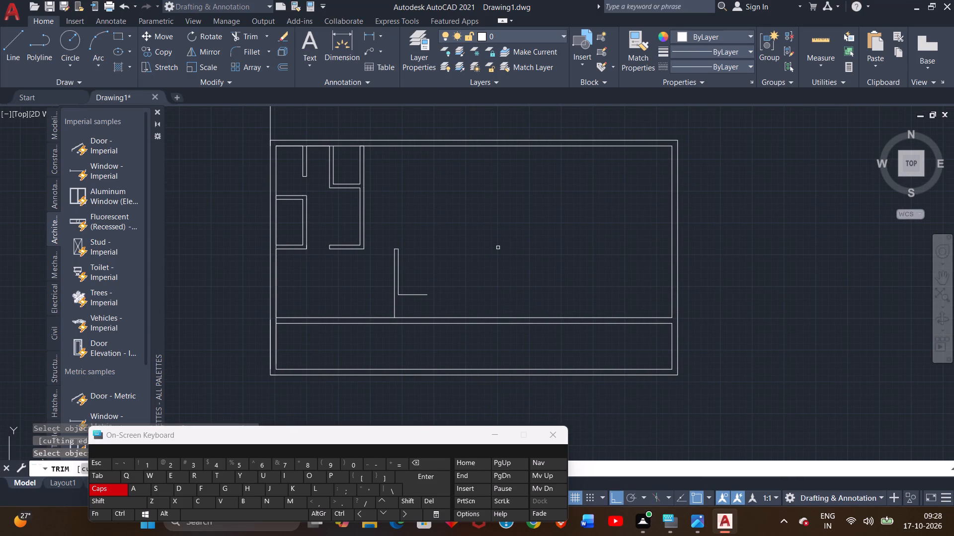
{"action": "right_click", "coordinate": [498, 248]}
{"action": "left_click", "coordinate": [510, 253]}
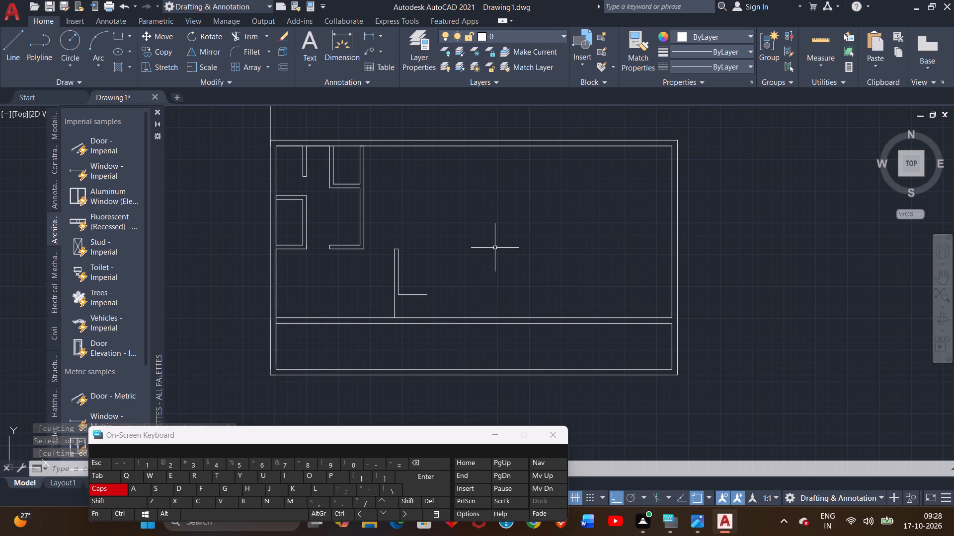
Delete the room's right partition lines, including the 6" top cap and the short horizontal line branching right.
{"action": "middle_click_drag", "start_coordinate": [488, 227], "coordinate": [516, 231]}
{"action": "middle_click_drag", "start_coordinate": [487, 215], "coordinate": [500, 212]}
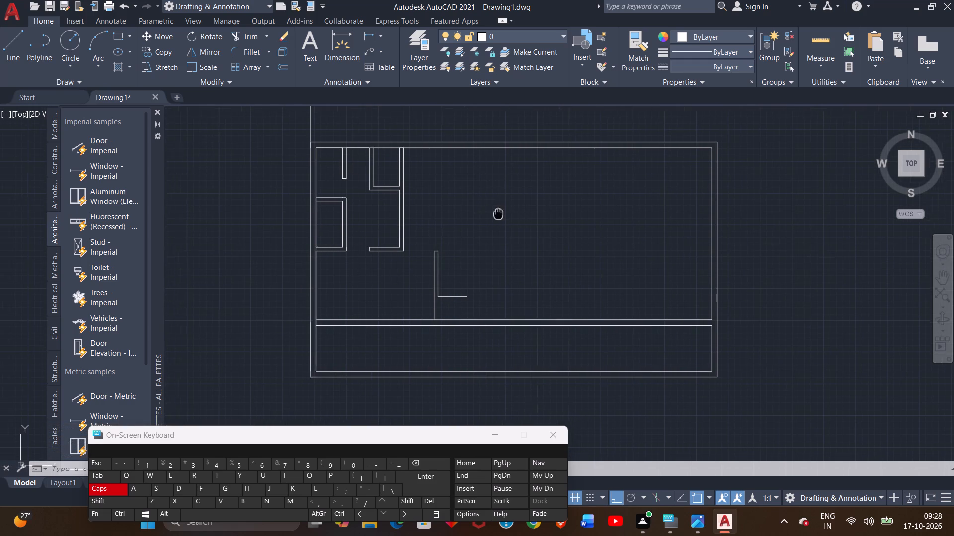
{"action": "middle_click_drag", "start_coordinate": [500, 212], "coordinate": [519, 203]}
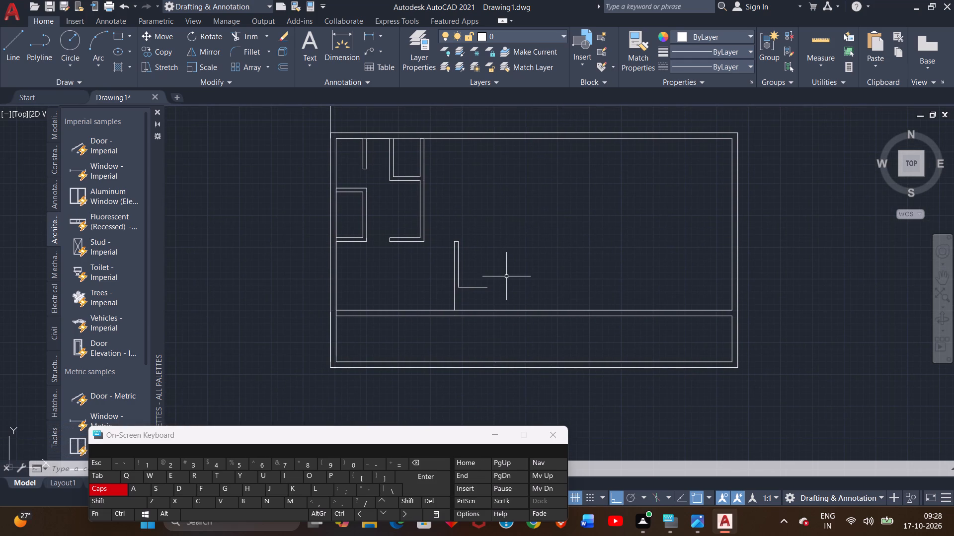
{"action": "middle_click_drag", "start_coordinate": [506, 276], "coordinate": [534, 256]}
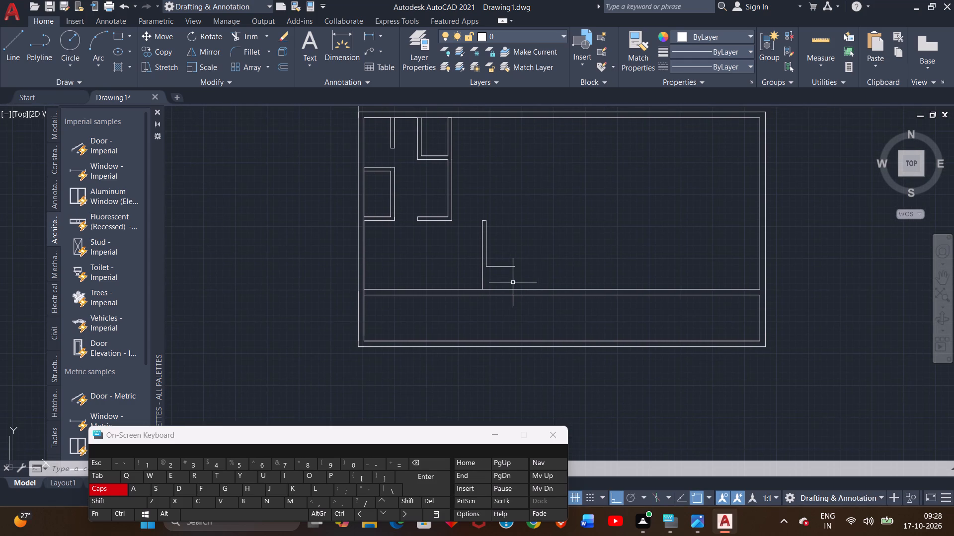
{"action": "scroll", "coordinate": [510, 282], "scroll_direction": "up", "scroll_amount": 1}
{"action": "left_click_drag", "start_coordinate": [504, 182], "coordinate": [463, 175]}
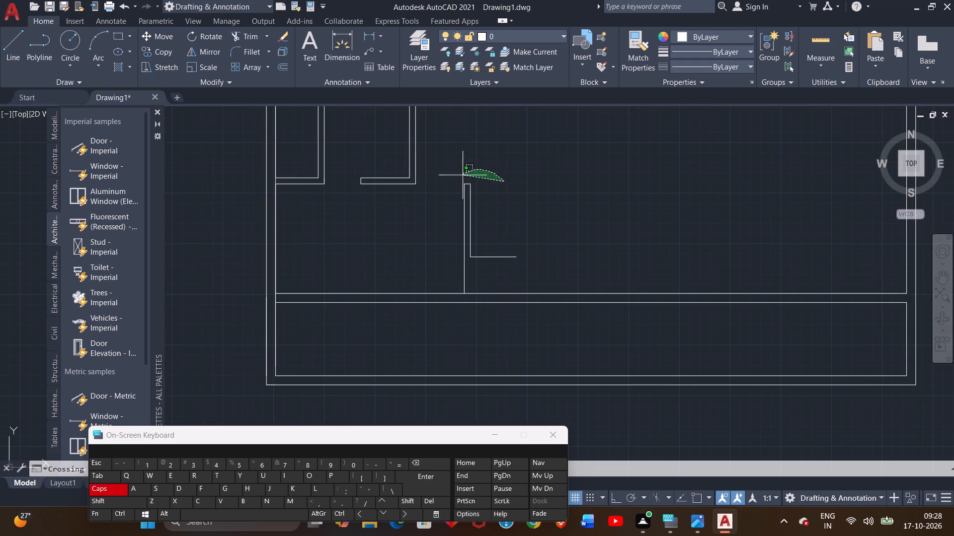
{"action": "left_click_drag", "start_coordinate": [463, 175], "coordinate": [475, 257]}
{"action": "left_click_drag", "start_coordinate": [508, 235], "coordinate": [499, 286]}
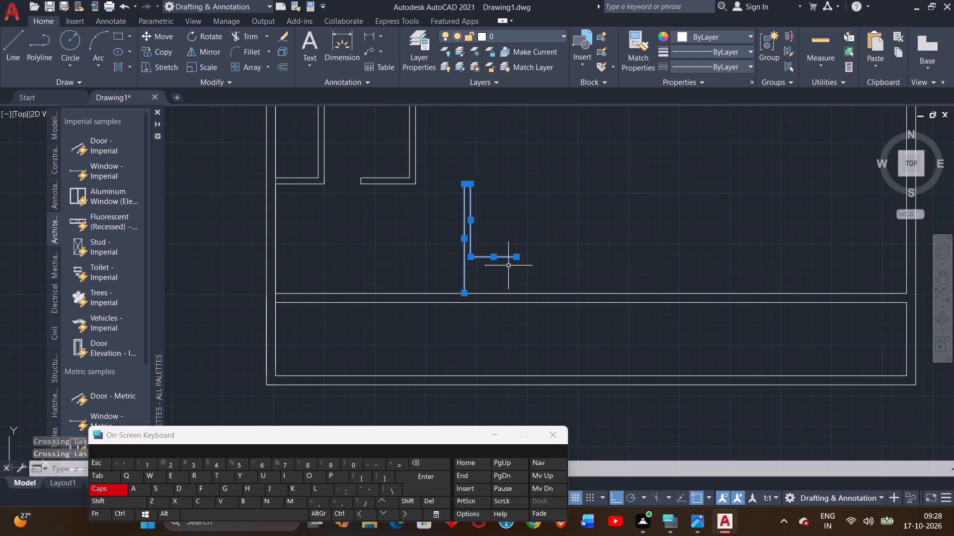
{"action": "key", "text": "Delete"}
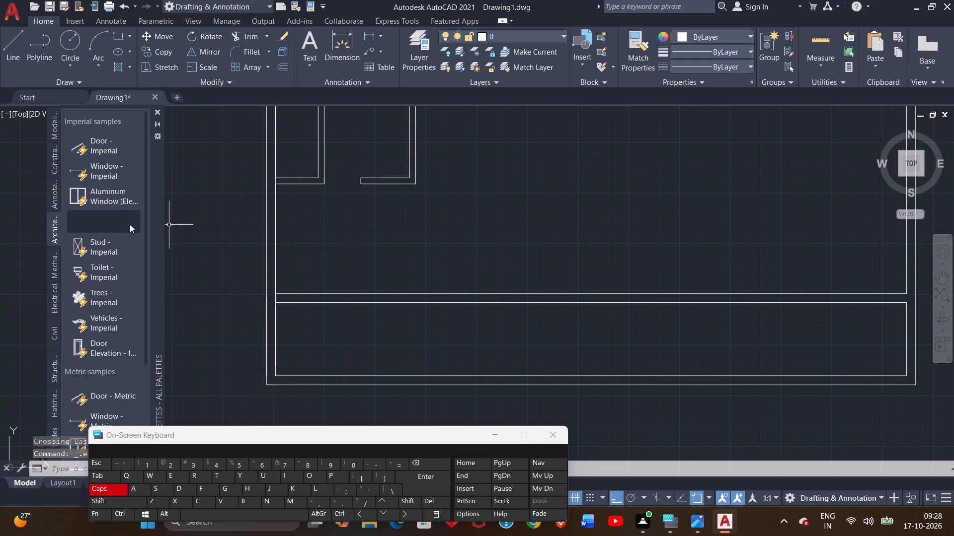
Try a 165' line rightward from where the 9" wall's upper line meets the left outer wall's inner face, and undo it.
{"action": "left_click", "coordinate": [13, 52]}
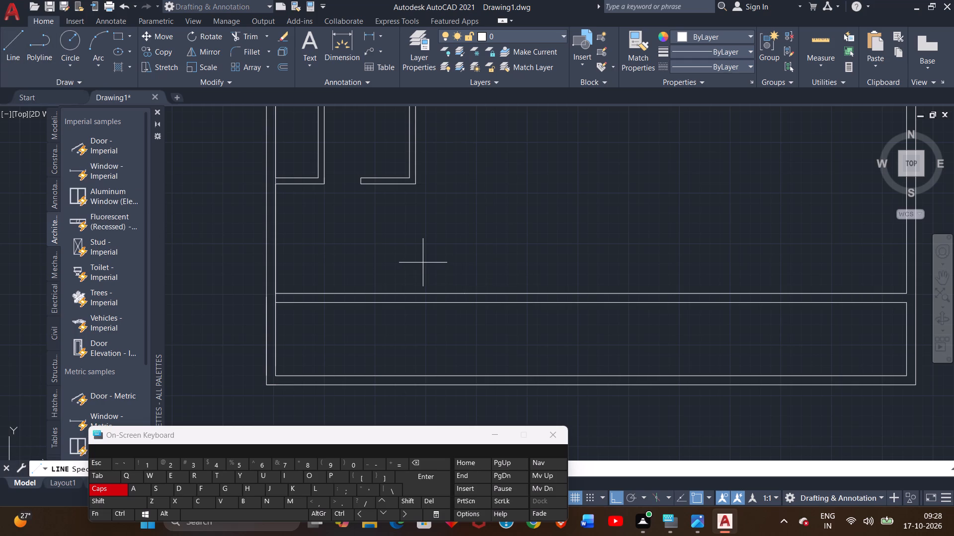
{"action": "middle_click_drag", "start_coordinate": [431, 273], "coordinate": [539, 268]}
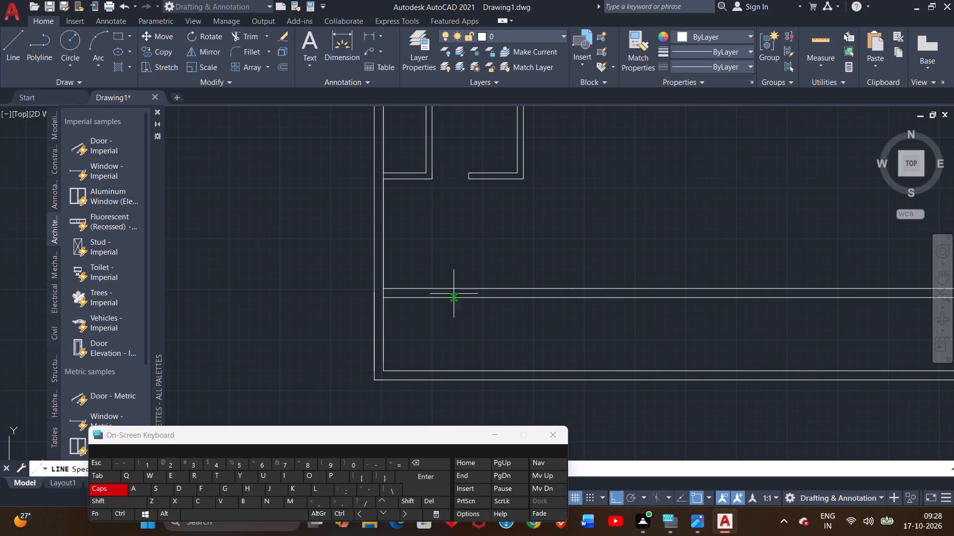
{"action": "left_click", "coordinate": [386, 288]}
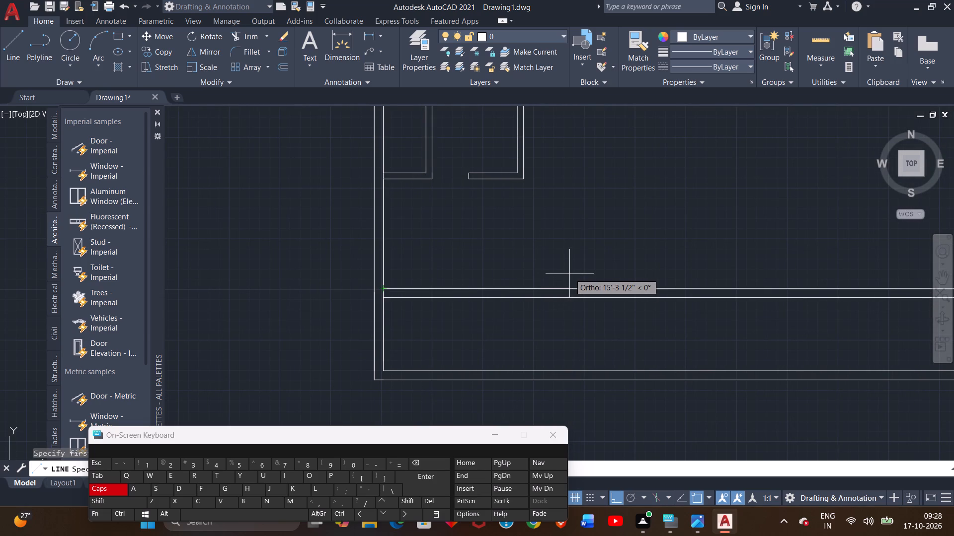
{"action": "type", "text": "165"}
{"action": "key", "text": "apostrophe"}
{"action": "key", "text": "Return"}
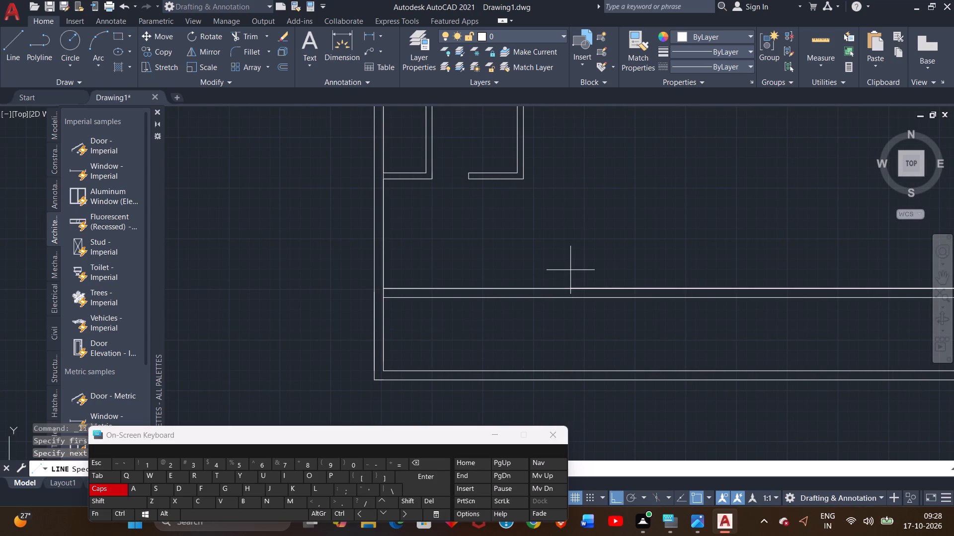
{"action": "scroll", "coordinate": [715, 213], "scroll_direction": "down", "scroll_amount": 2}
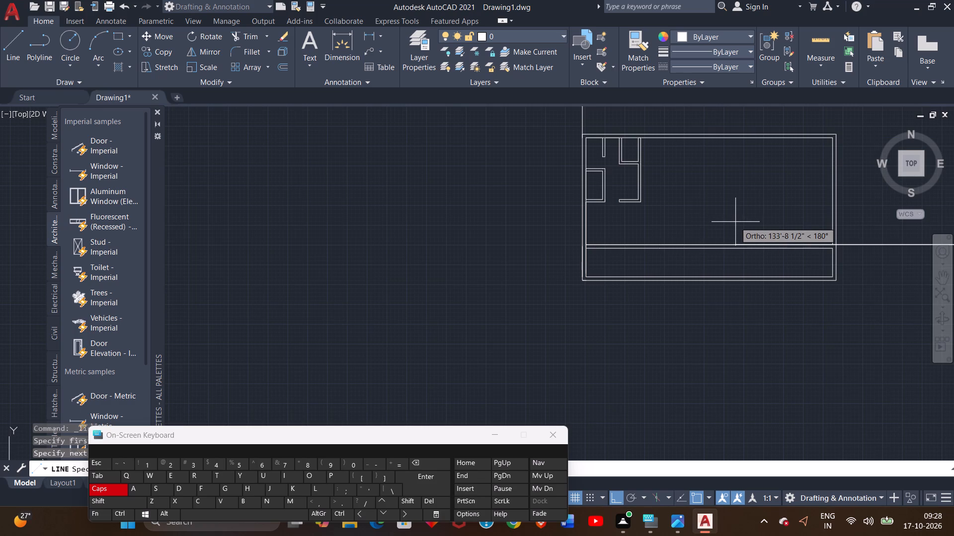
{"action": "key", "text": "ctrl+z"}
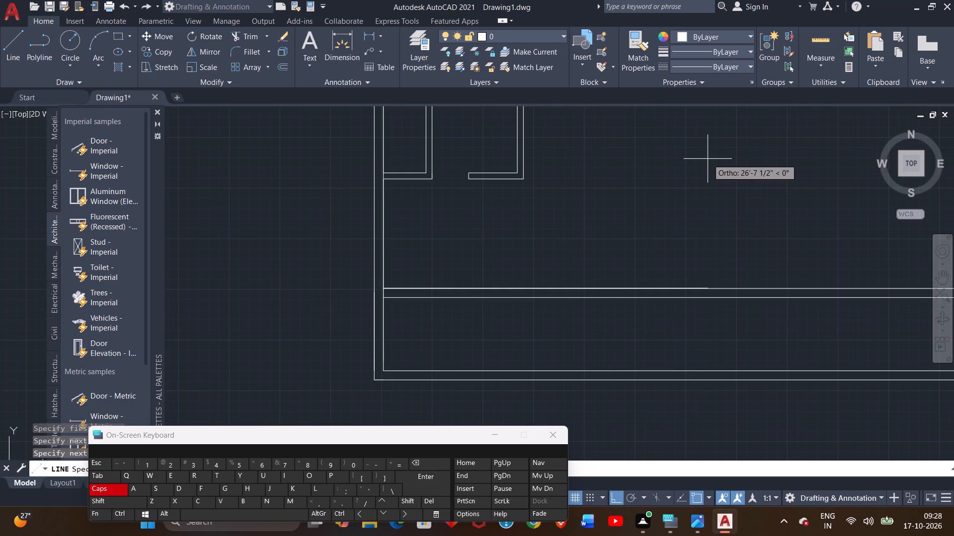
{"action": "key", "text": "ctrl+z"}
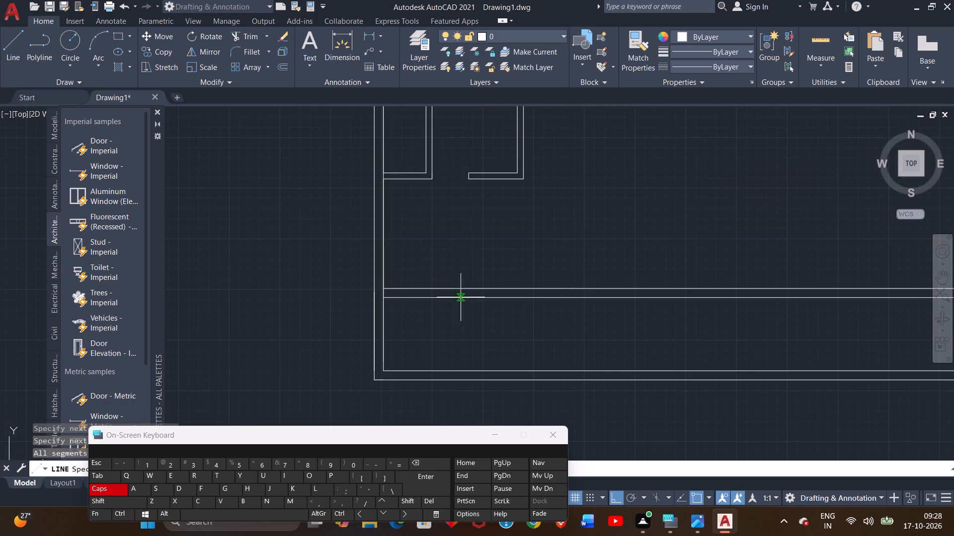
Draw a line from the left wall 15' right along the 9" wall's upper line, then up level with the upper rooms' bottom wall.
{"action": "left_click", "coordinate": [383, 289]}
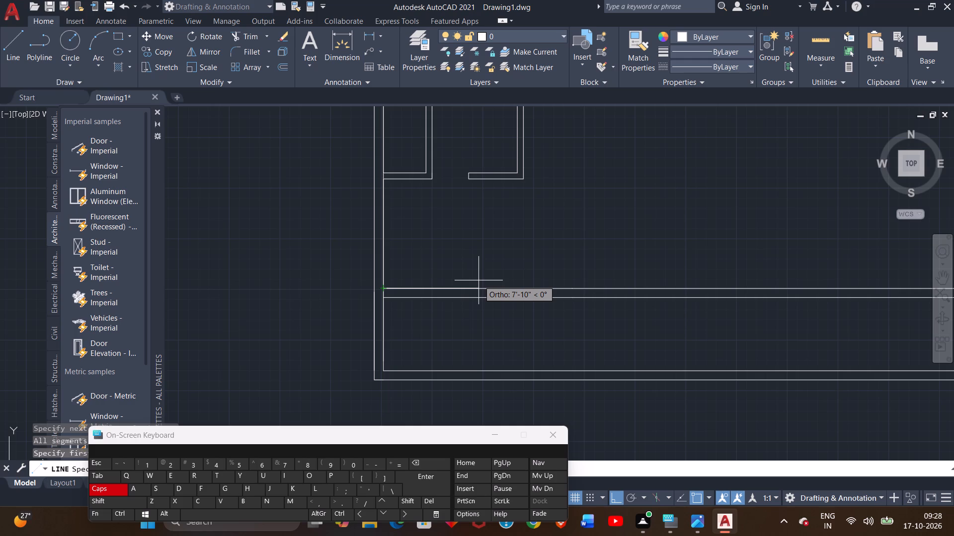
{"action": "type", "text": "15'"}
{"action": "key", "text": "Return"}
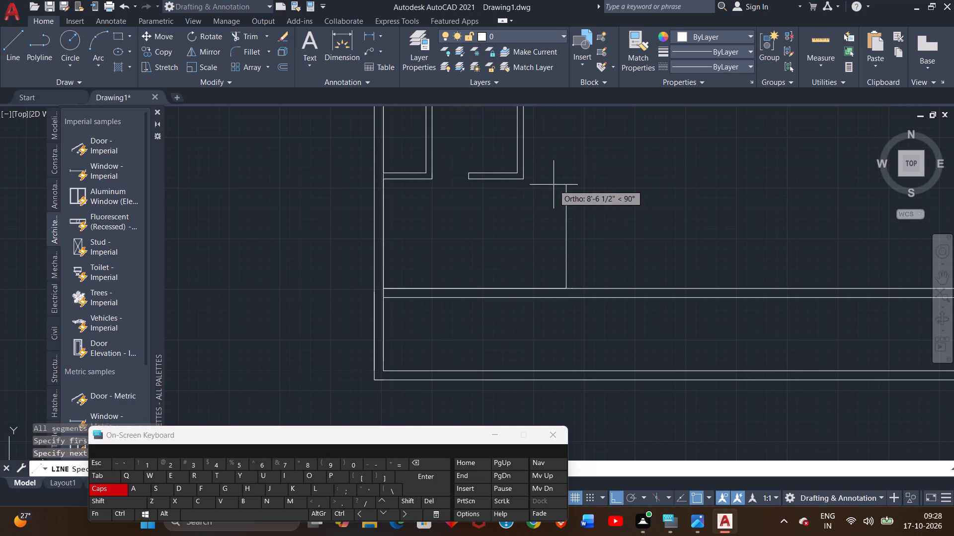
{"action": "scroll", "coordinate": [554, 185], "scroll_direction": "up", "scroll_amount": 1}
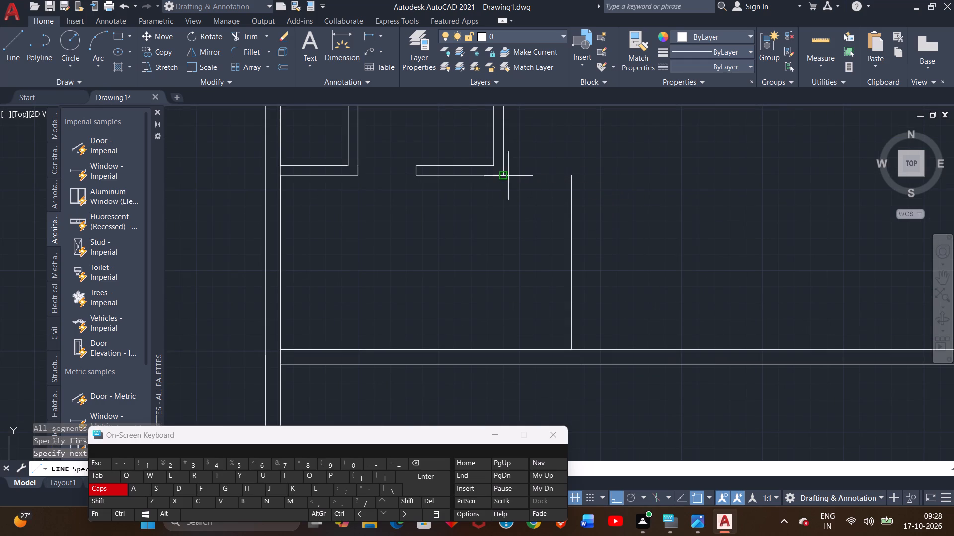
{"action": "double_click", "coordinate": [571, 174]}
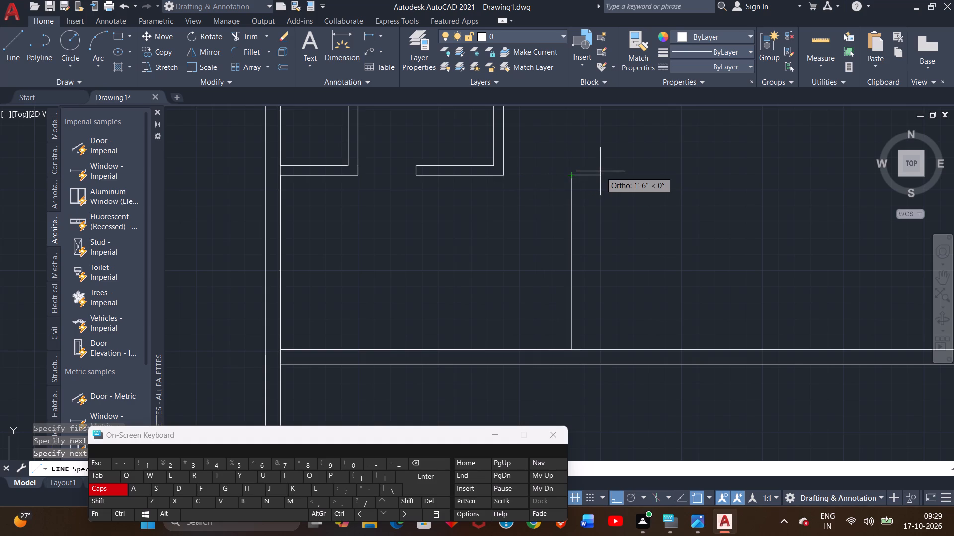
Continue the outline rightward in 6", 6' and 6" segments, then down to the 9" wall's upper line.
{"action": "key", "text": "6"}
{"action": "key", "text": "shift+quotedbl"}
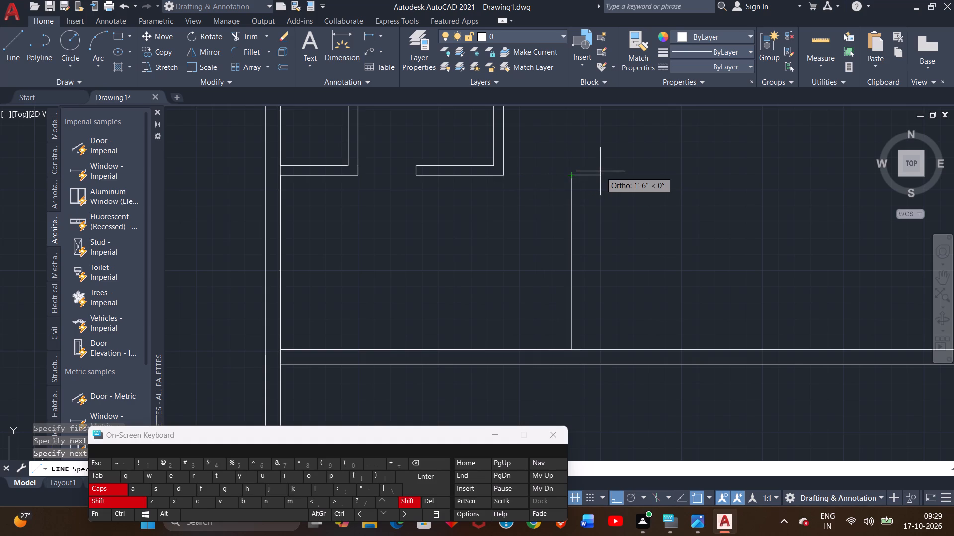
{"action": "key", "text": "Return"}
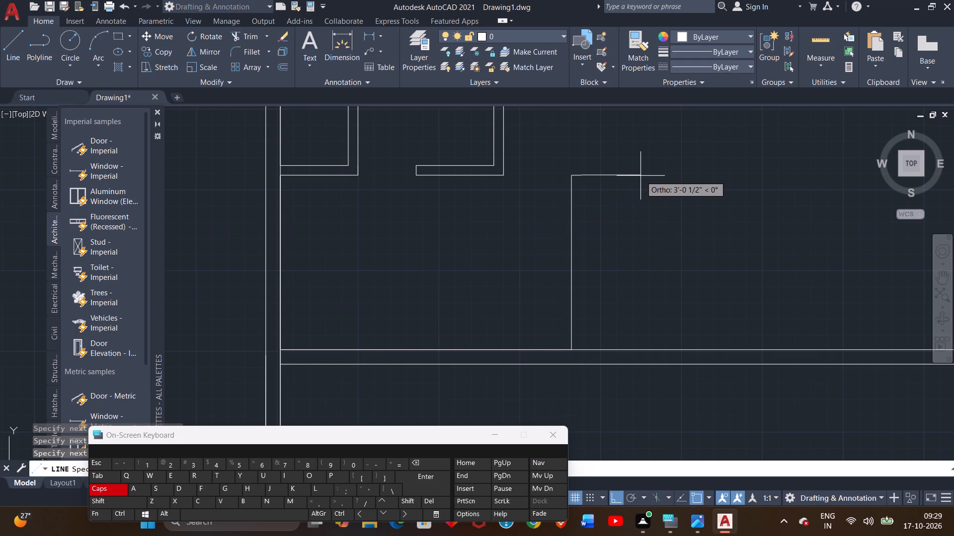
{"action": "type", "text": "6'"}
{"action": "key", "text": "Return"}
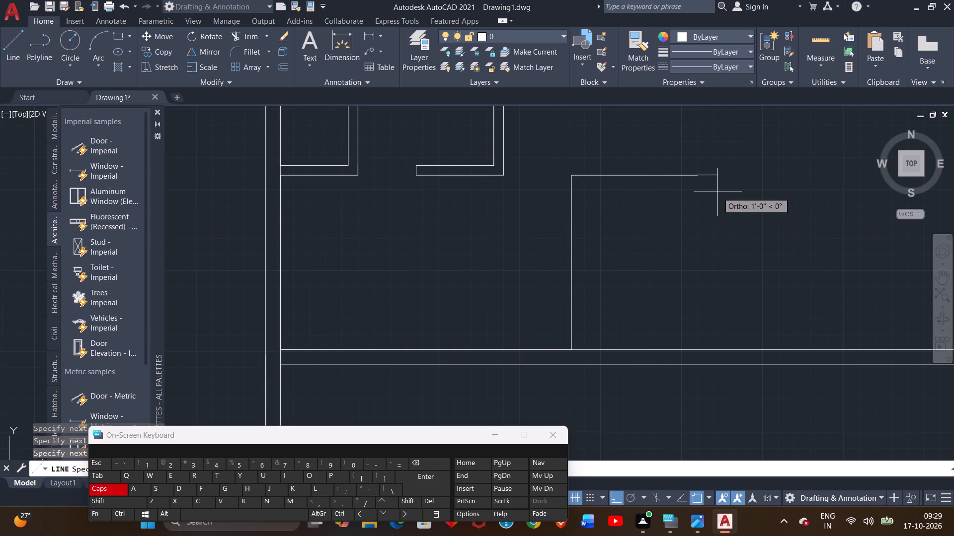
{"action": "key", "text": "6"}
{"action": "key", "text": "shift+quotedbl"}
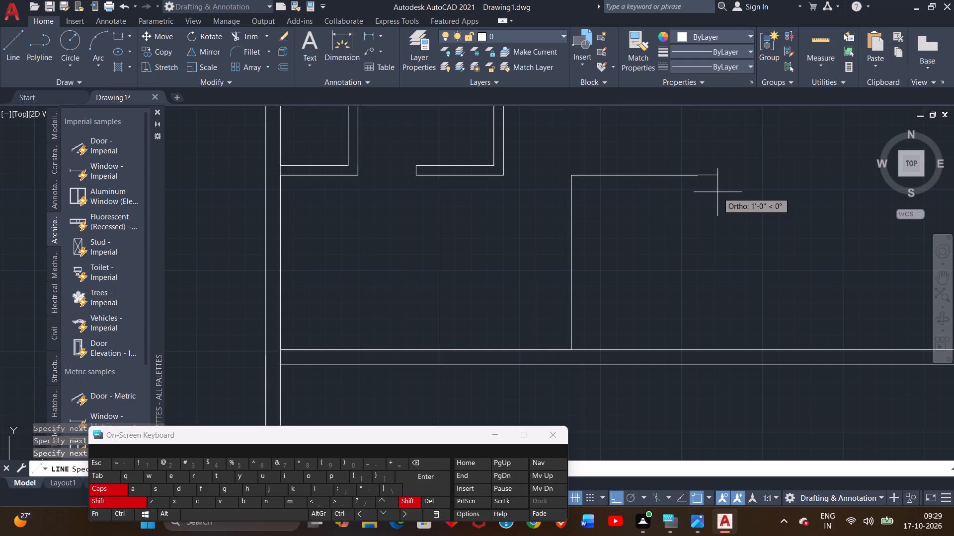
{"action": "key", "text": "Return"}
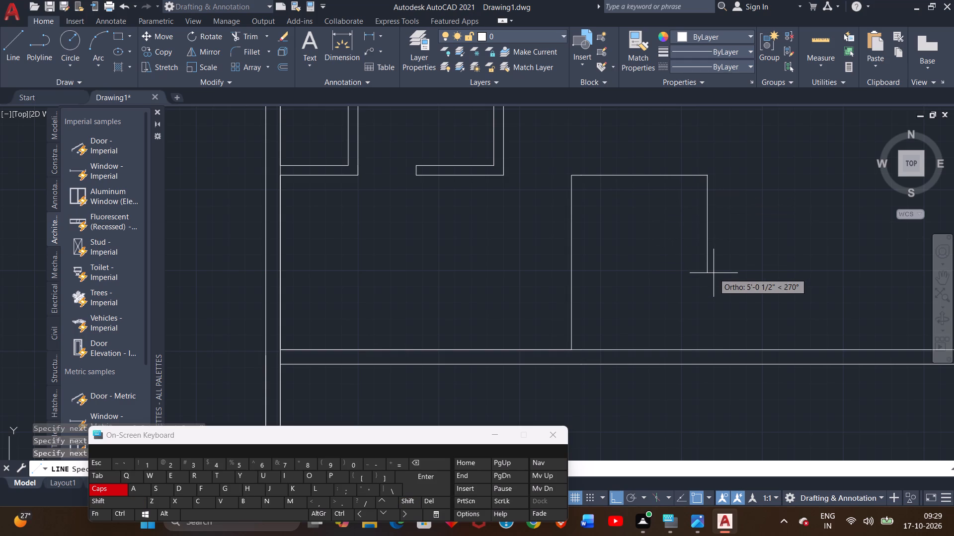
{"action": "left_click", "coordinate": [708, 347]}
{"action": "right_click", "coordinate": [708, 347]}
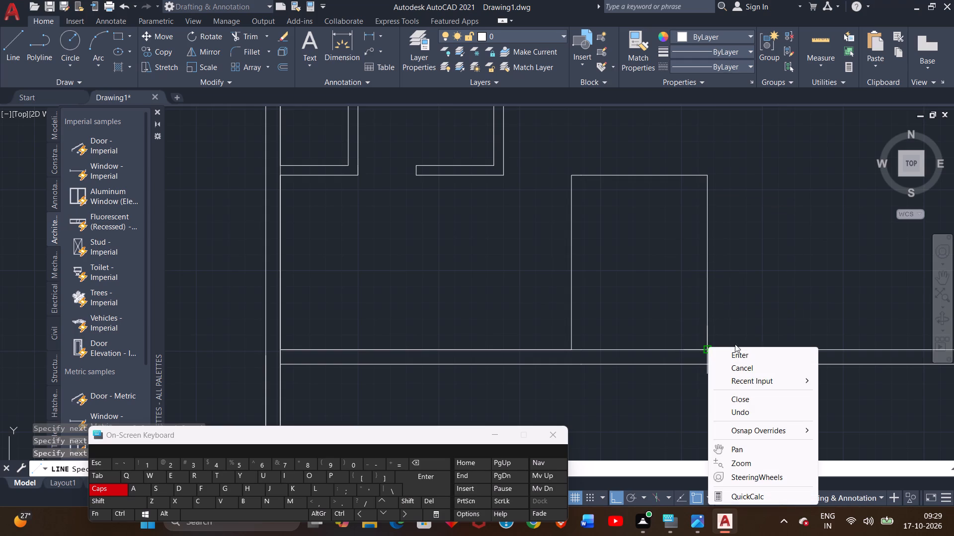
{"action": "left_click", "coordinate": [759, 359]}
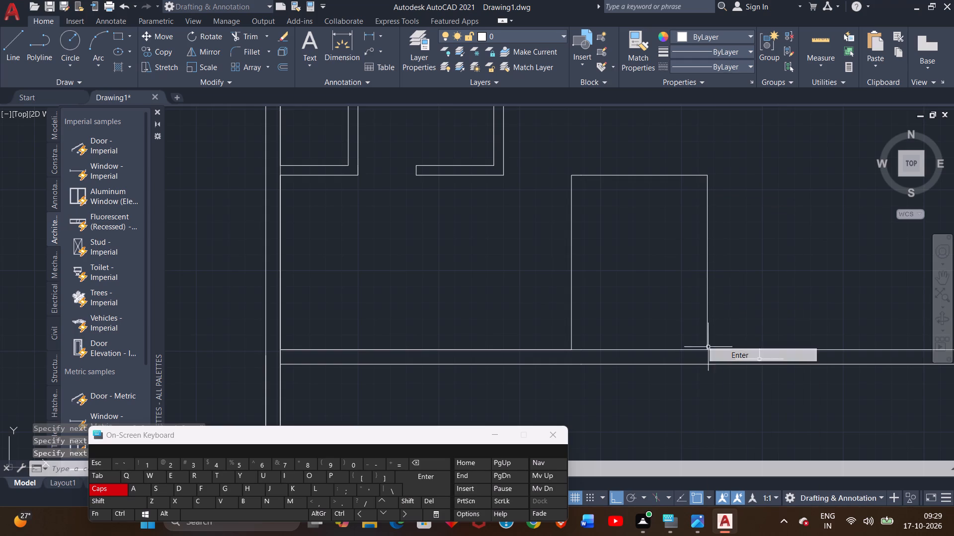
Draw inner lines from the outline's bottom-right corner: 6" left, up to the top line, 6" back down, then left to the left side.
{"action": "middle_click_drag", "start_coordinate": [618, 297], "coordinate": [547, 263]}
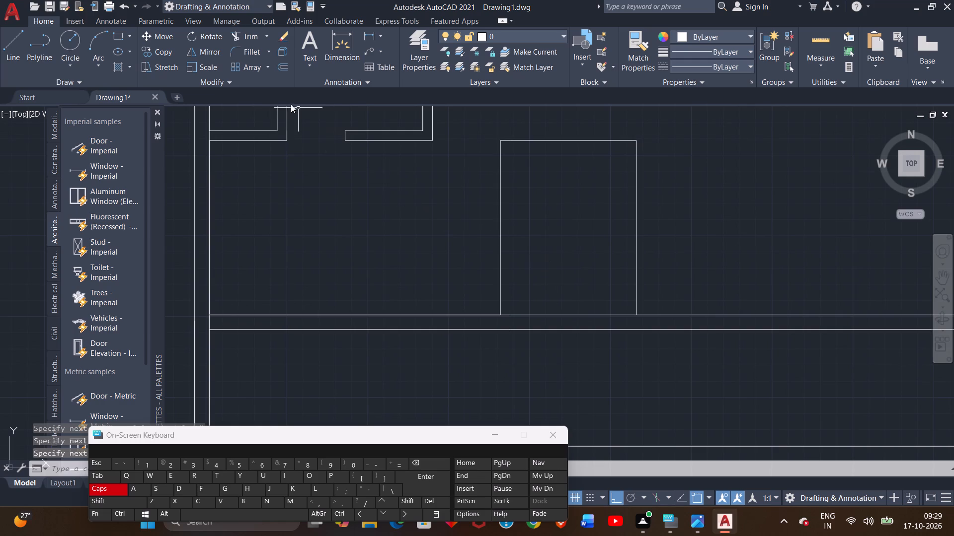
{"action": "left_click", "coordinate": [6, 38]}
{"action": "middle_click_drag", "start_coordinate": [600, 311], "coordinate": [568, 290]}
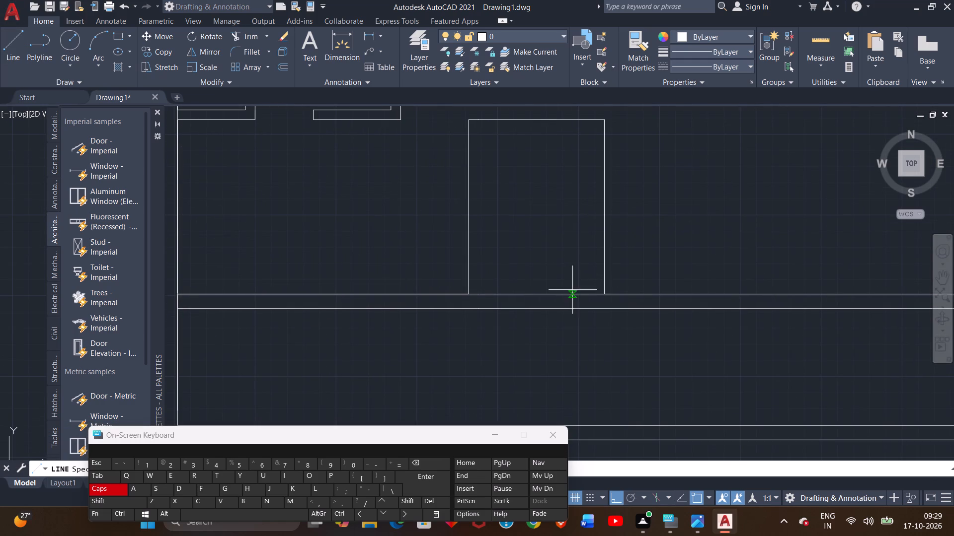
{"action": "left_click", "coordinate": [604, 295]}
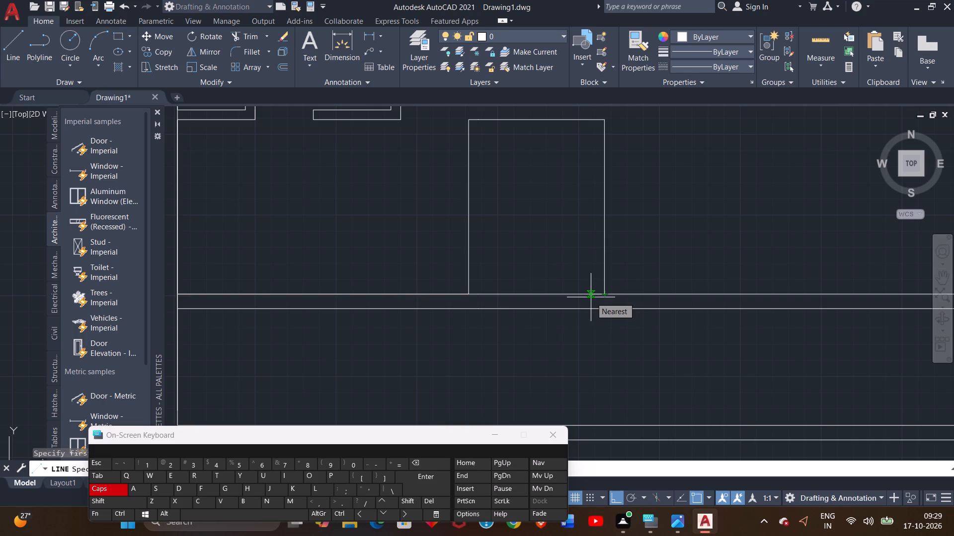
{"action": "key", "text": "6"}
{"action": "key", "text": "shift+quotedbl"}
{"action": "key", "text": "Return"}
{"action": "left_click", "coordinate": [592, 118]}
{"action": "key", "text": "6"}
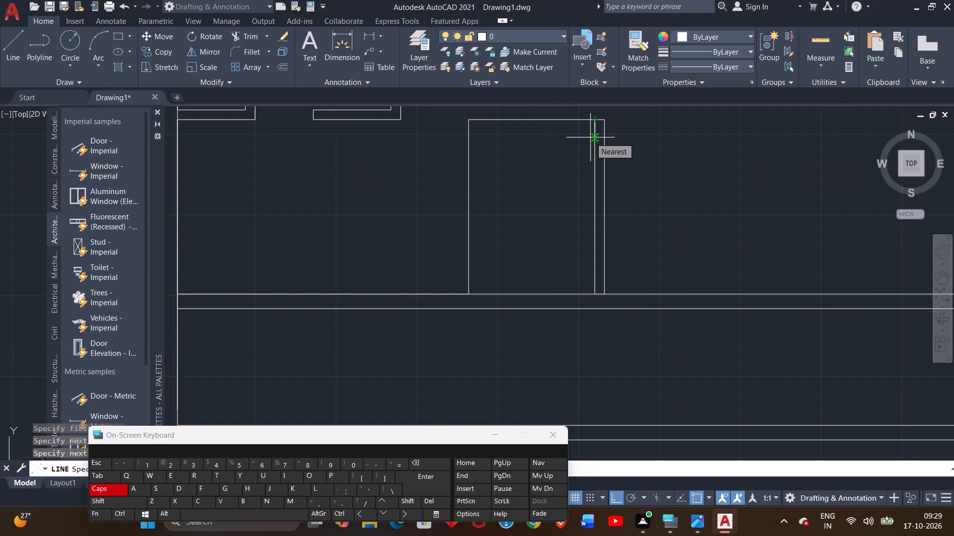
{"action": "key", "text": "shift+quotedbl"}
{"action": "key", "text": "Return"}
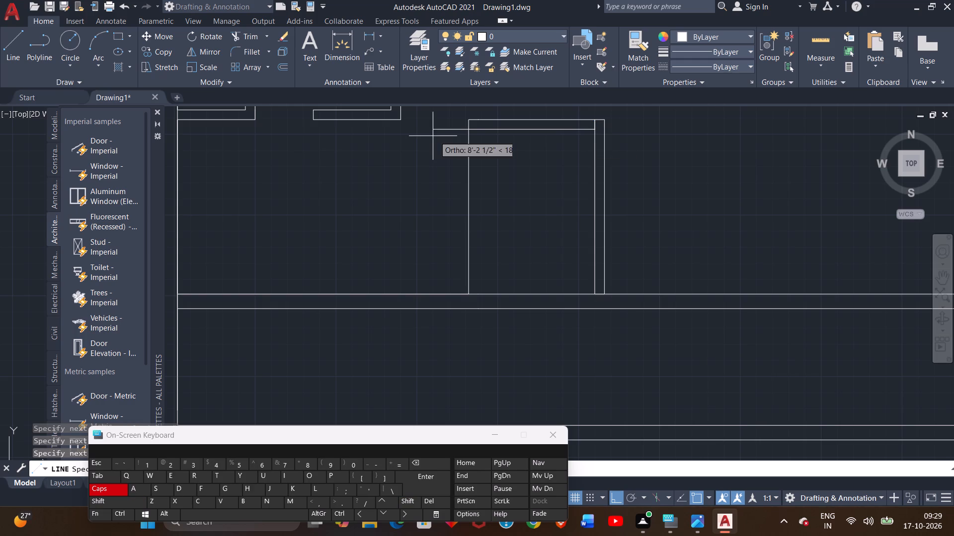
{"action": "scroll", "coordinate": [467, 134], "scroll_direction": "up", "scroll_amount": 2}
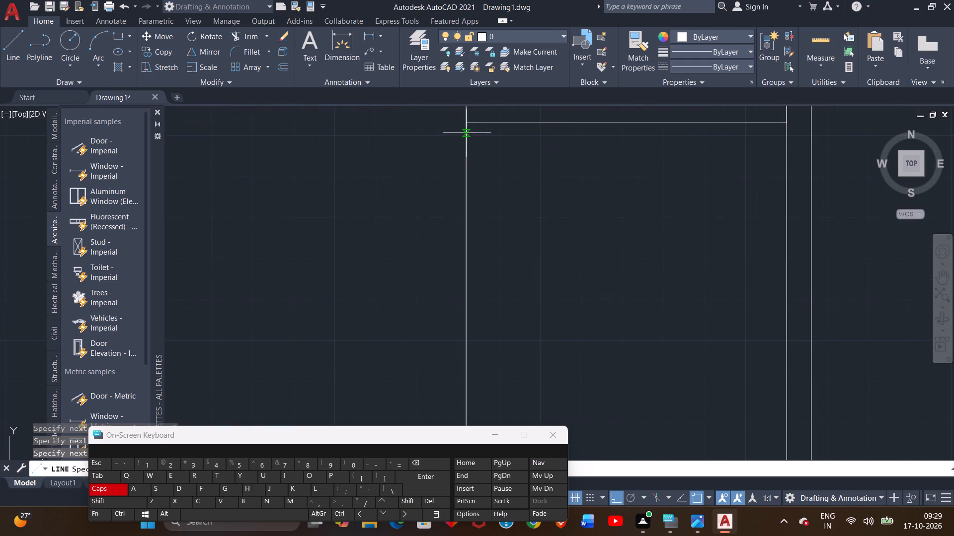
{"action": "left_click", "coordinate": [468, 126]}
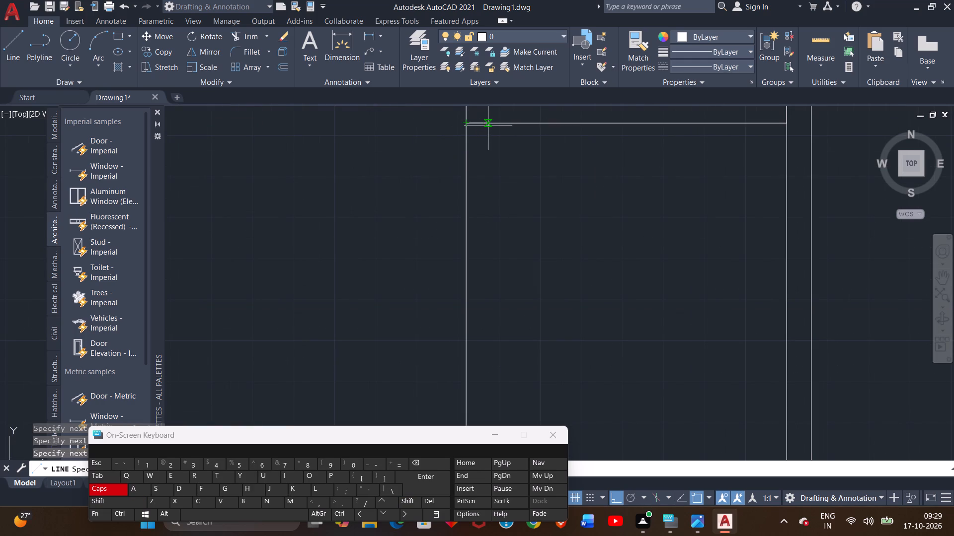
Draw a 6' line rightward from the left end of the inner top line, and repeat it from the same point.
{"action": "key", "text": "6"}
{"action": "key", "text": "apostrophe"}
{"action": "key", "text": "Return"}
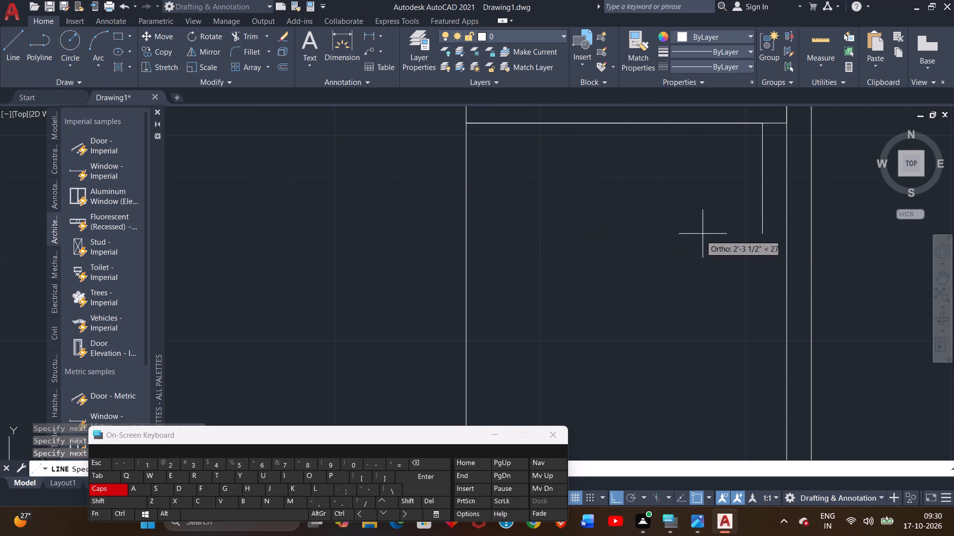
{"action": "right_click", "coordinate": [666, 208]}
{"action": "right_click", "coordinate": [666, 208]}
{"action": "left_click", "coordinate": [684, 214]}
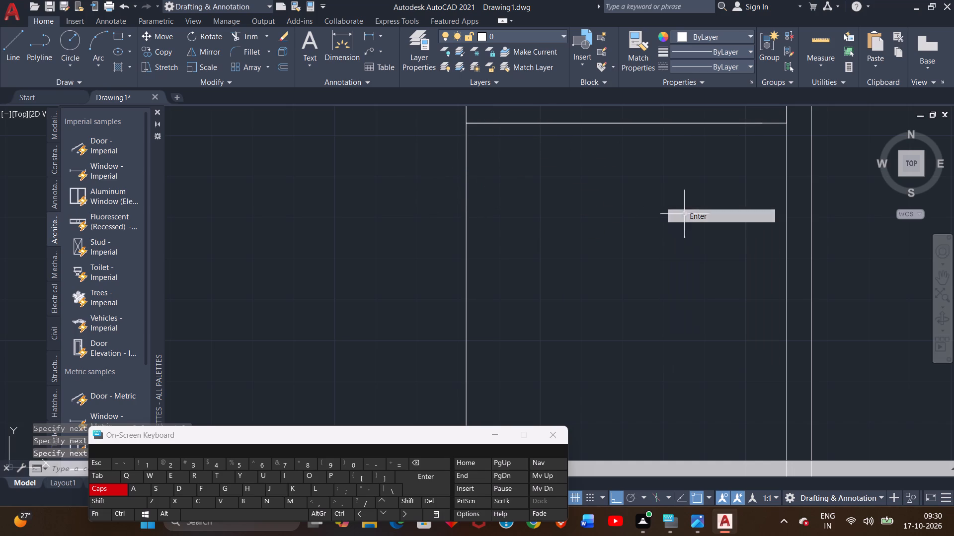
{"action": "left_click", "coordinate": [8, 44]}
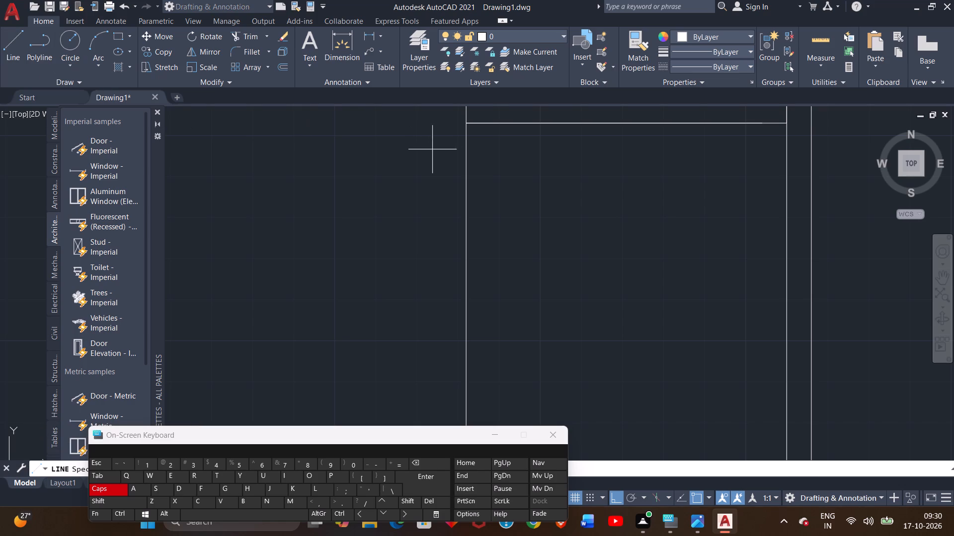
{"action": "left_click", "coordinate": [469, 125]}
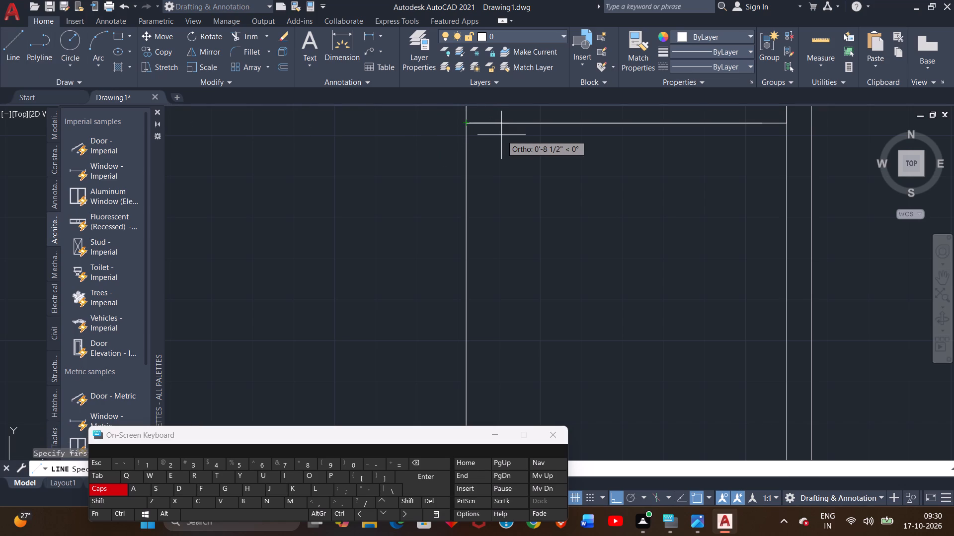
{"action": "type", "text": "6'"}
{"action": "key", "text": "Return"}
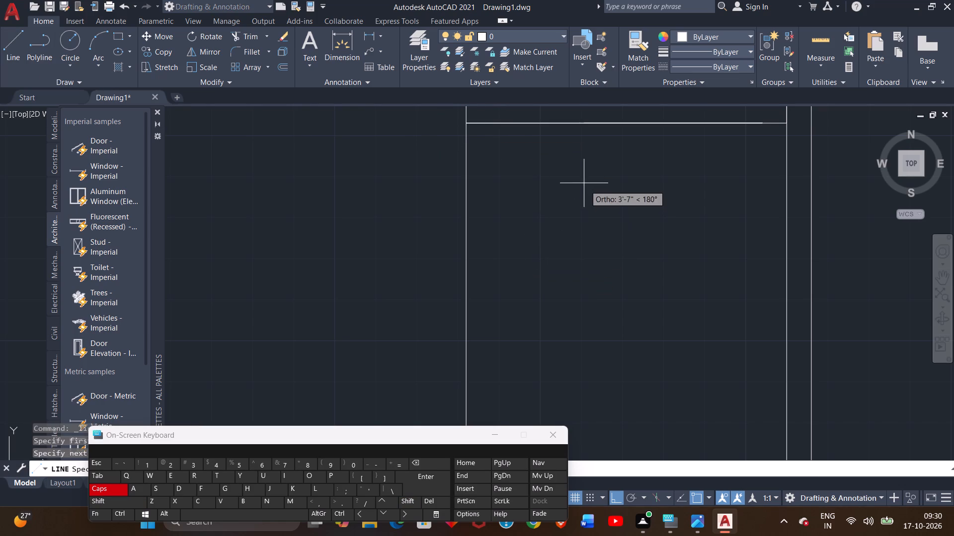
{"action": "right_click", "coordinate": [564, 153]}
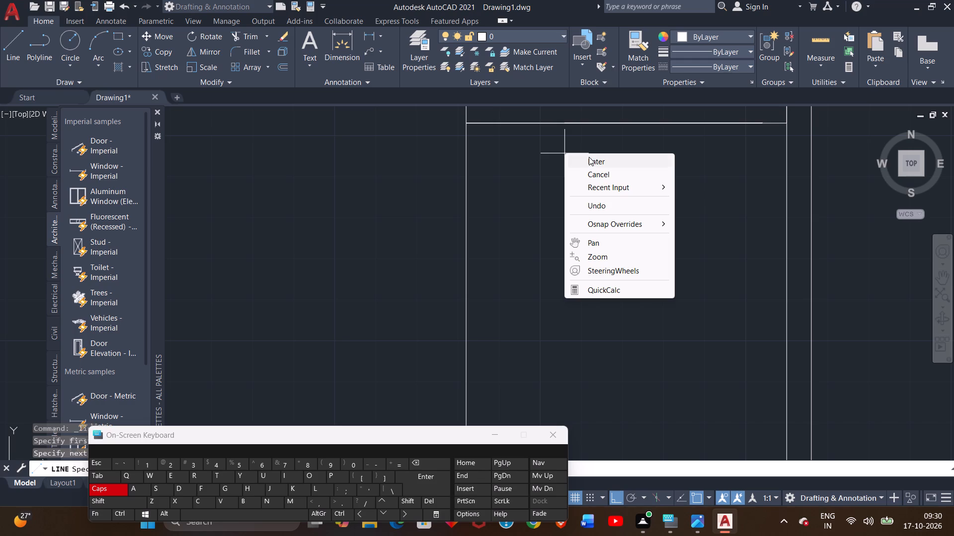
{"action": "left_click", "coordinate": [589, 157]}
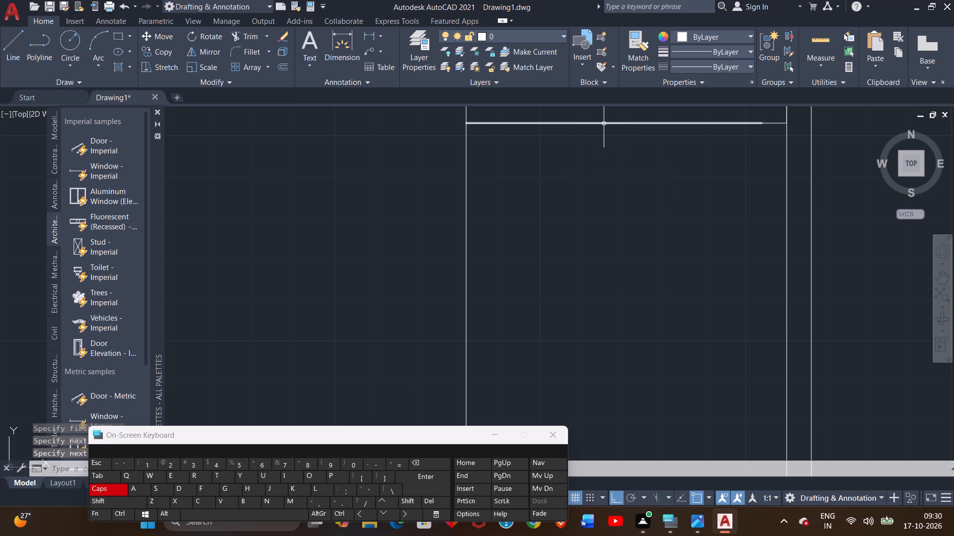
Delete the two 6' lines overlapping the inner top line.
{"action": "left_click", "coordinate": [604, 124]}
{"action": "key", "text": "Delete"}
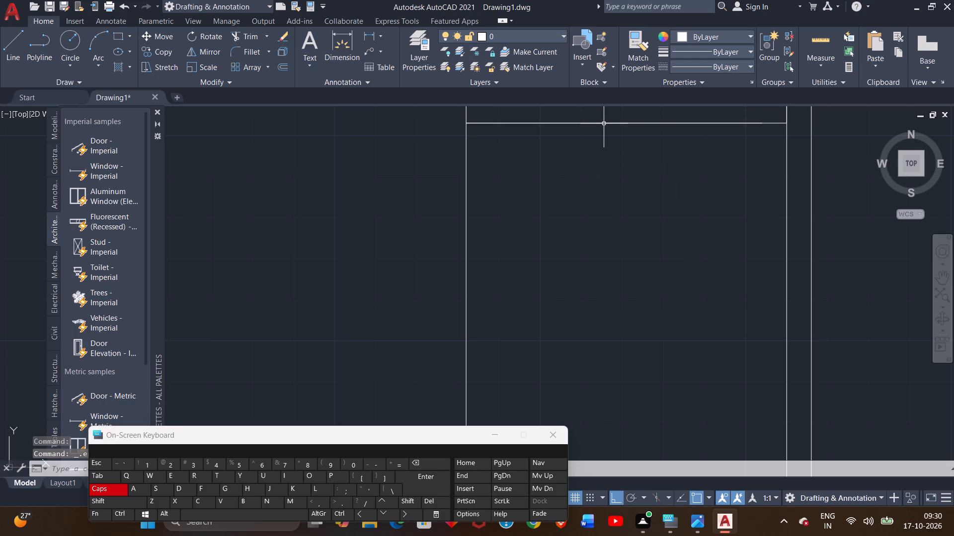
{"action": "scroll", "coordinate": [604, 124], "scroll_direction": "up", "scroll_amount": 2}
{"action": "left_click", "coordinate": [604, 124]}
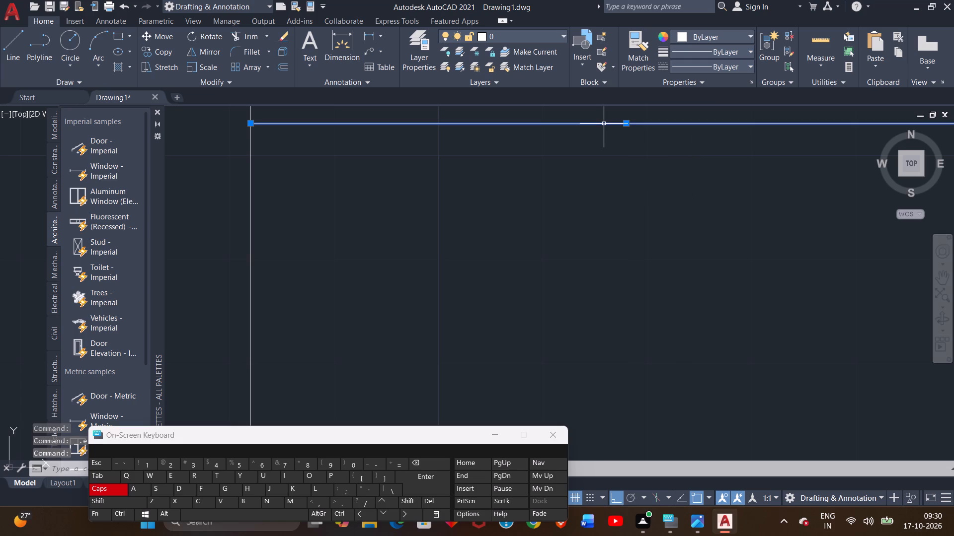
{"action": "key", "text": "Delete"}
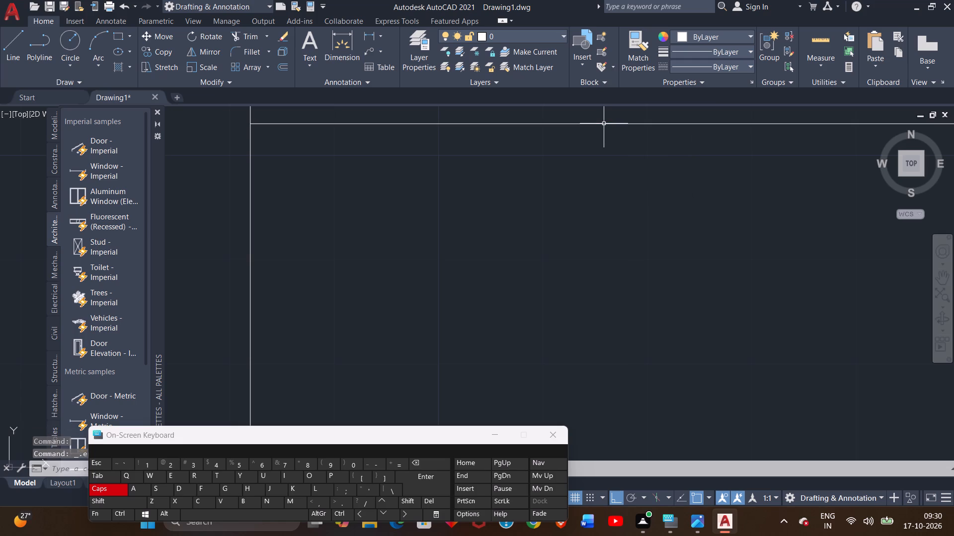
Start another line at the left end of the inner top line.
{"action": "scroll", "coordinate": [604, 124], "scroll_direction": "down", "scroll_amount": 2}
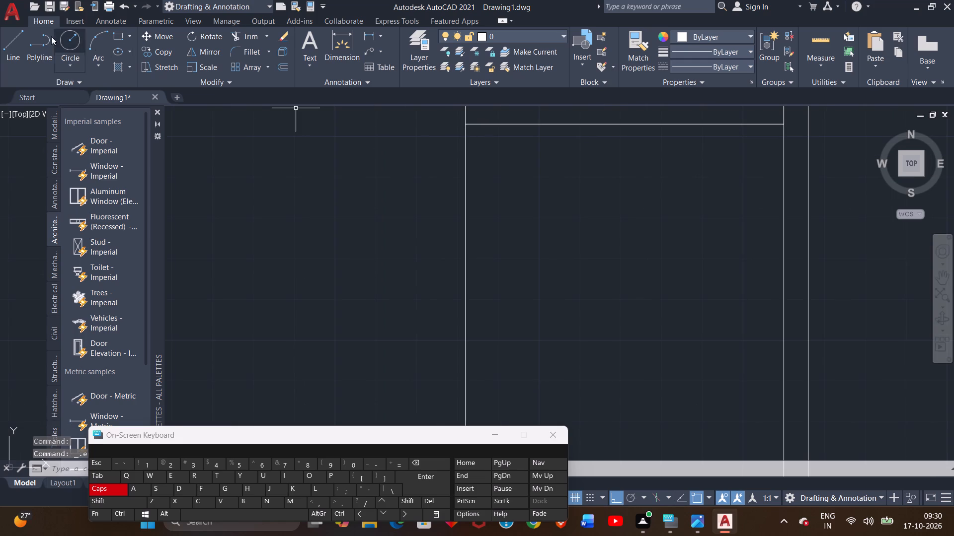
{"action": "left_click", "coordinate": [14, 46]}
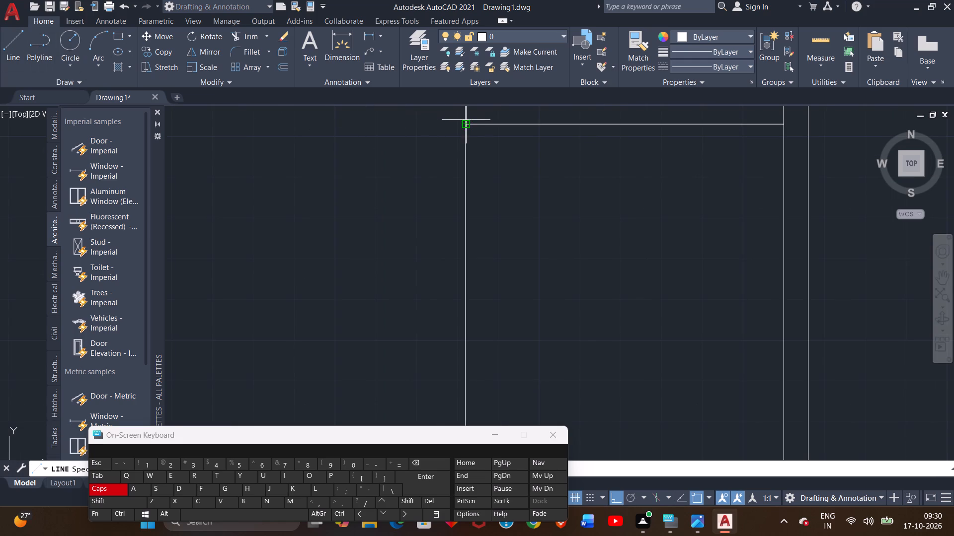
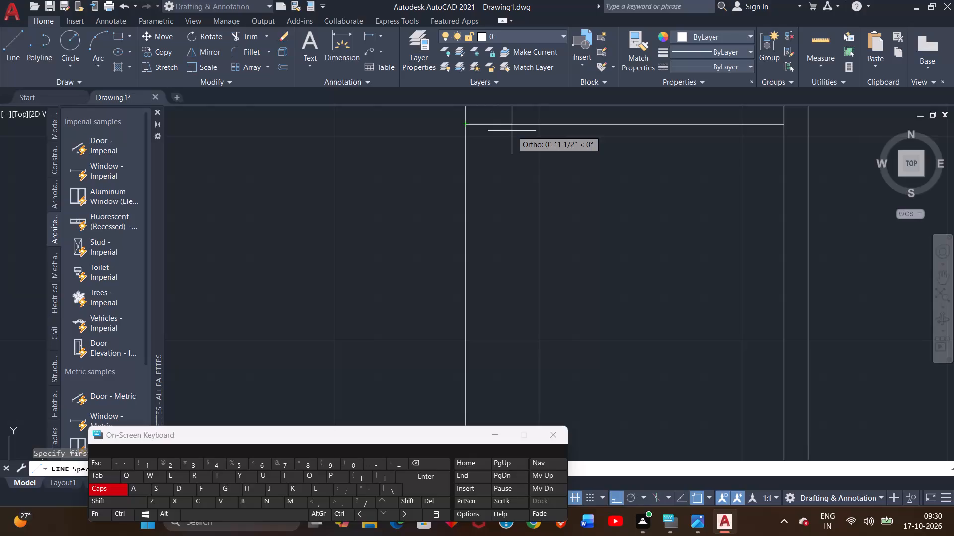
Complete the 6" partition's left inner line, running inward along the inner top line and down to the 9" wall's top line.
{"action": "key", "text": "shift+quotedbl"}
{"action": "key", "text": "Return"}
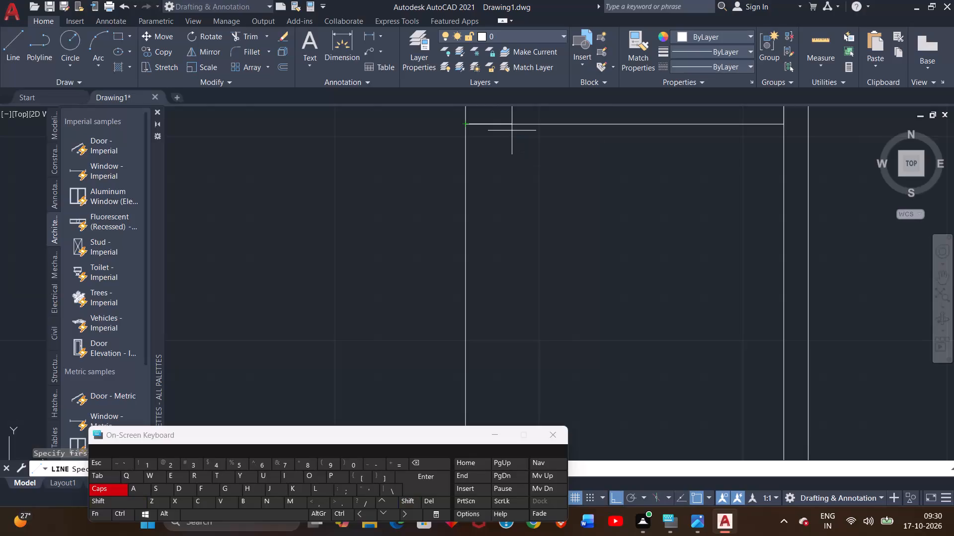
{"action": "scroll", "coordinate": [522, 276], "scroll_direction": "down", "scroll_amount": 1}
{"action": "middle_click_drag", "start_coordinate": [520, 289], "coordinate": [485, 159]}
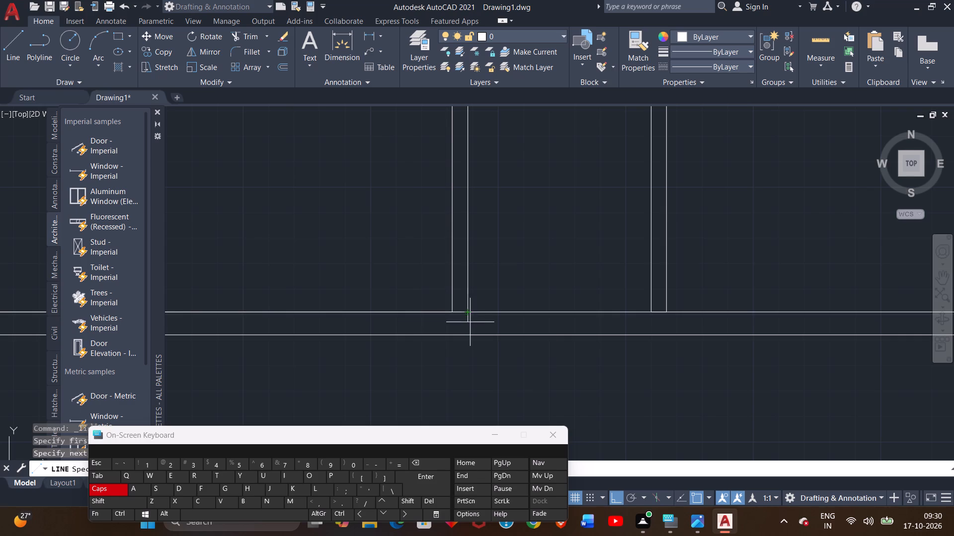
{"action": "left_click", "coordinate": [465, 311]}
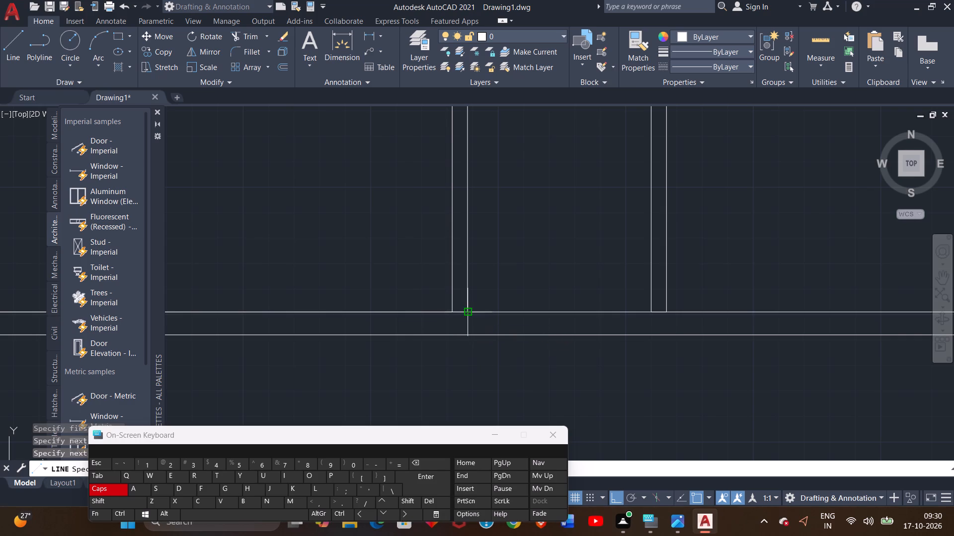
{"action": "right_click", "coordinate": [480, 298]}
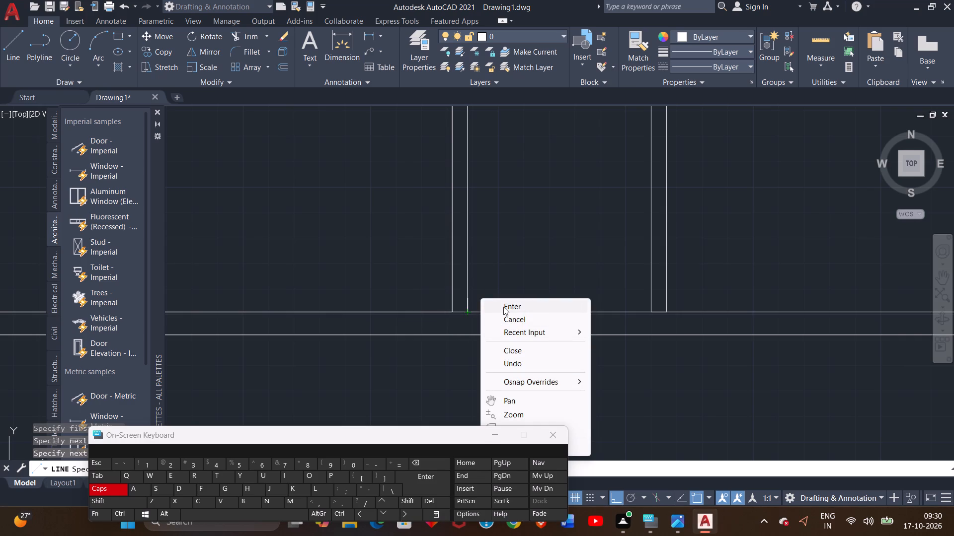
{"action": "left_click", "coordinate": [503, 307]}
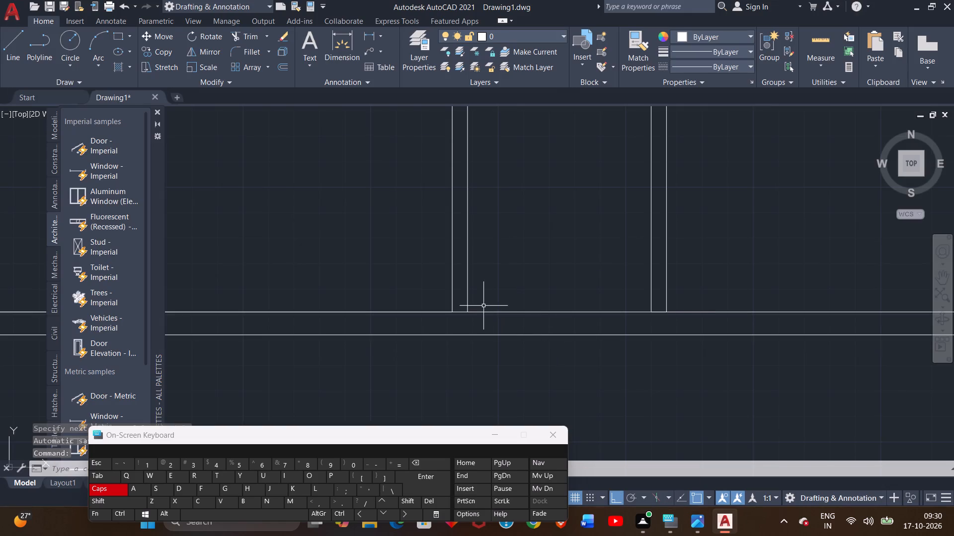
Trim the inner top line's stub that crosses the left partition at the room's top-left corner.
{"action": "middle_click_drag", "start_coordinate": [509, 254], "coordinate": [545, 293]}
{"action": "scroll", "coordinate": [521, 281], "scroll_direction": "down", "scroll_amount": 1}
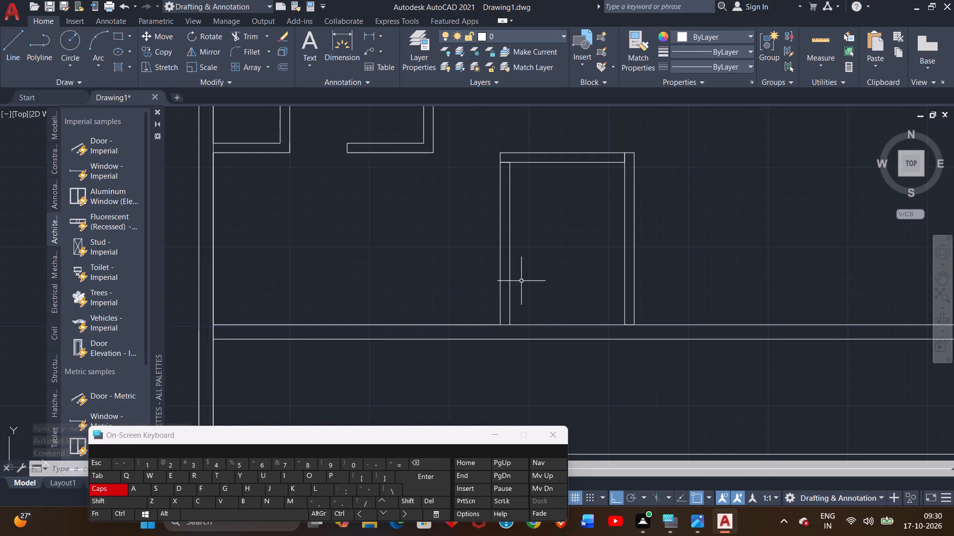
{"action": "middle_click_drag", "start_coordinate": [520, 265], "coordinate": [543, 299]}
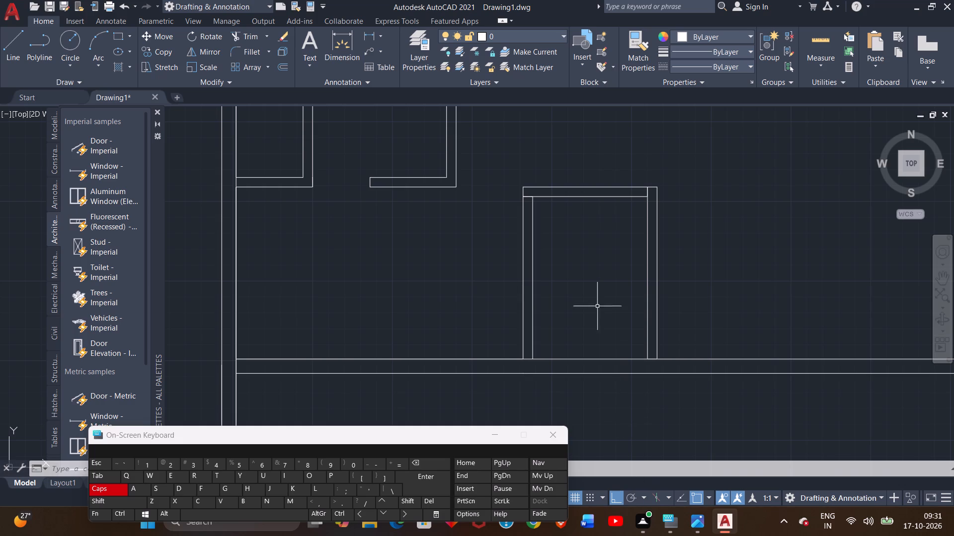
{"action": "left_click", "coordinate": [241, 31]}
{"action": "scroll", "coordinate": [518, 204], "scroll_direction": "up", "scroll_amount": 3}
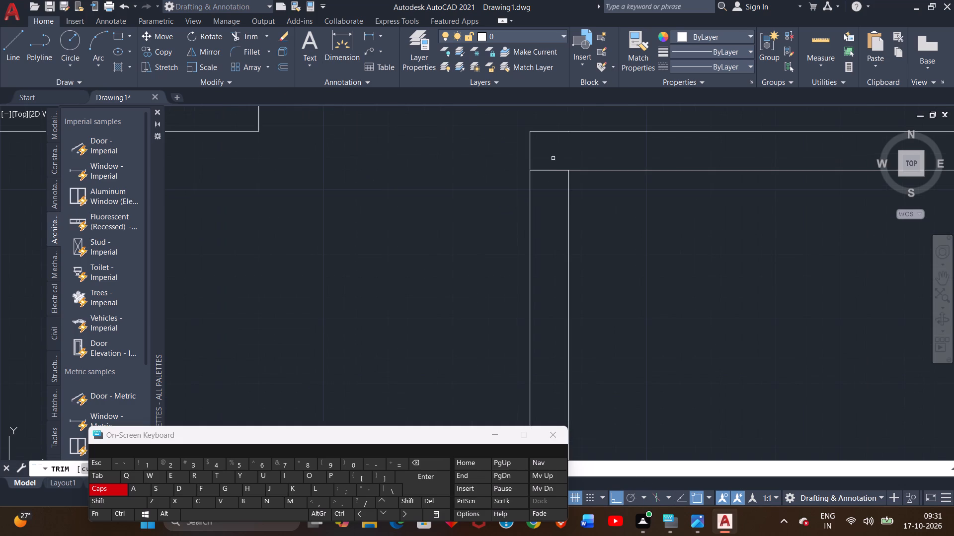
{"action": "left_click_drag", "start_coordinate": [552, 158], "coordinate": [546, 221]}
{"action": "scroll", "coordinate": [636, 231], "scroll_direction": "down", "scroll_amount": 1}
Trim the right inner line's stub above the inner top line at the room's top-right corner, keeping the inner top line.
{"action": "middle_click_drag", "start_coordinate": [619, 226], "coordinate": [527, 254]}
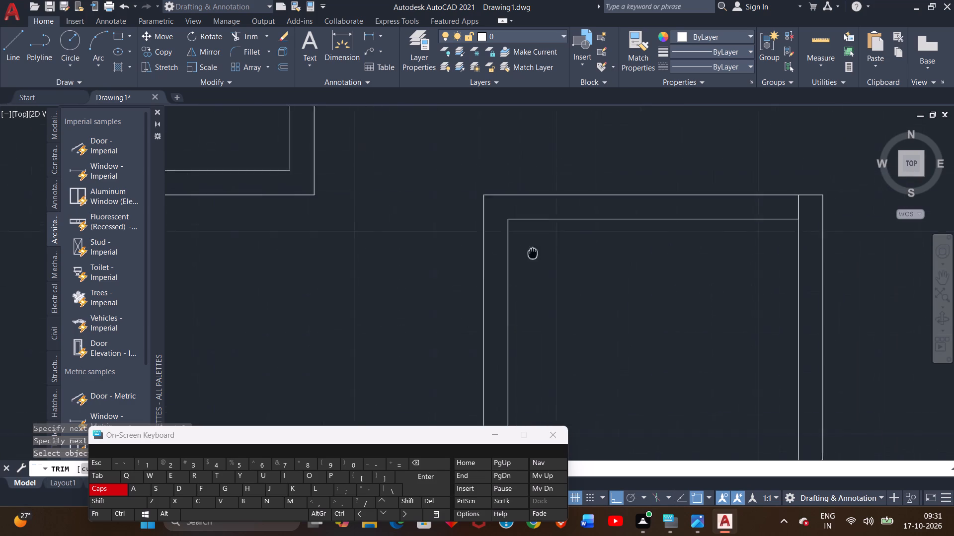
{"action": "middle_click_drag", "start_coordinate": [527, 254], "coordinate": [390, 289]}
{"action": "scroll", "coordinate": [658, 244], "scroll_direction": "up", "scroll_amount": 2}
{"action": "left_click_drag", "start_coordinate": [665, 218], "coordinate": [664, 222]}
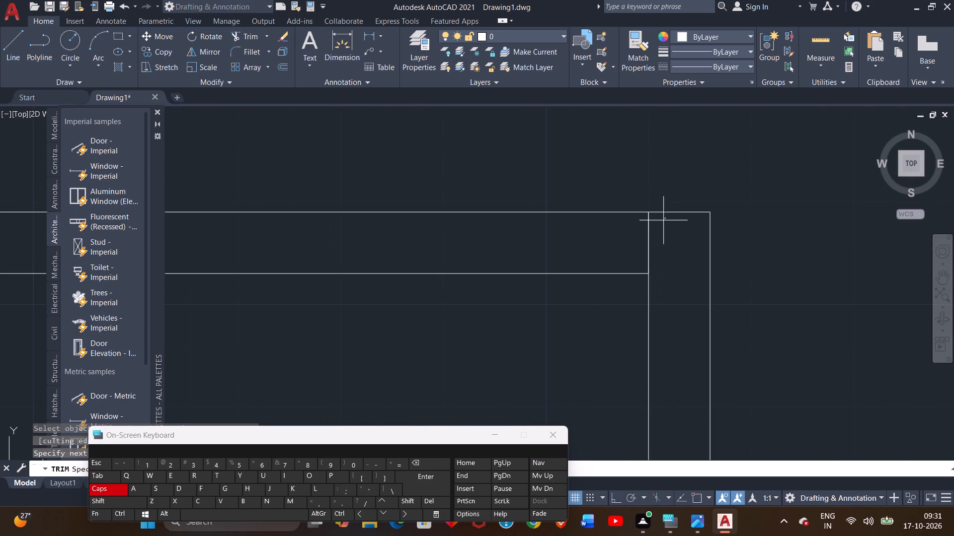
{"action": "left_click_drag", "start_coordinate": [664, 222], "coordinate": [656, 213]}
{"action": "left_click", "coordinate": [656, 213]}
{"action": "left_click_drag", "start_coordinate": [670, 242], "coordinate": [602, 247]}
{"action": "left_click", "coordinate": [602, 247]}
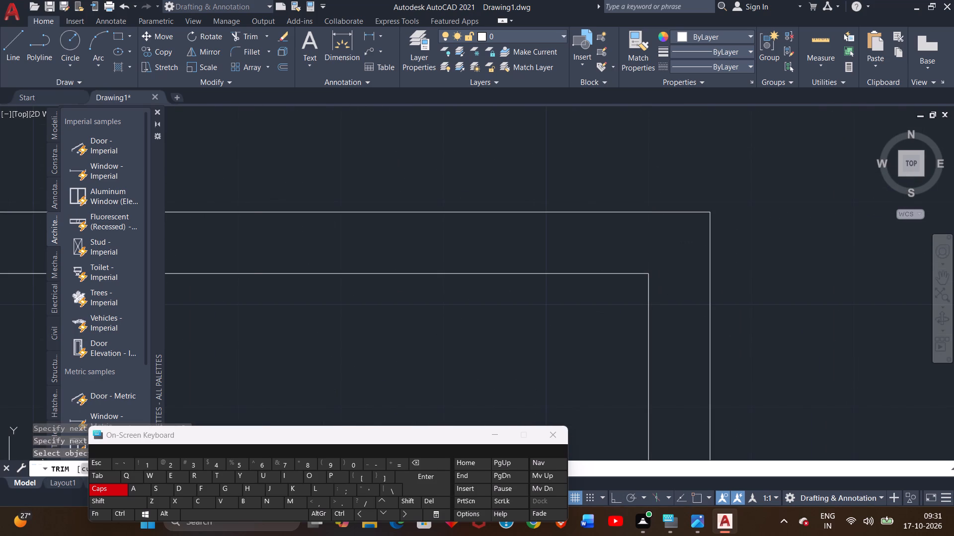
{"action": "scroll", "coordinate": [729, 213], "scroll_direction": "down", "scroll_amount": 1}
{"action": "right_click", "coordinate": [639, 177]}
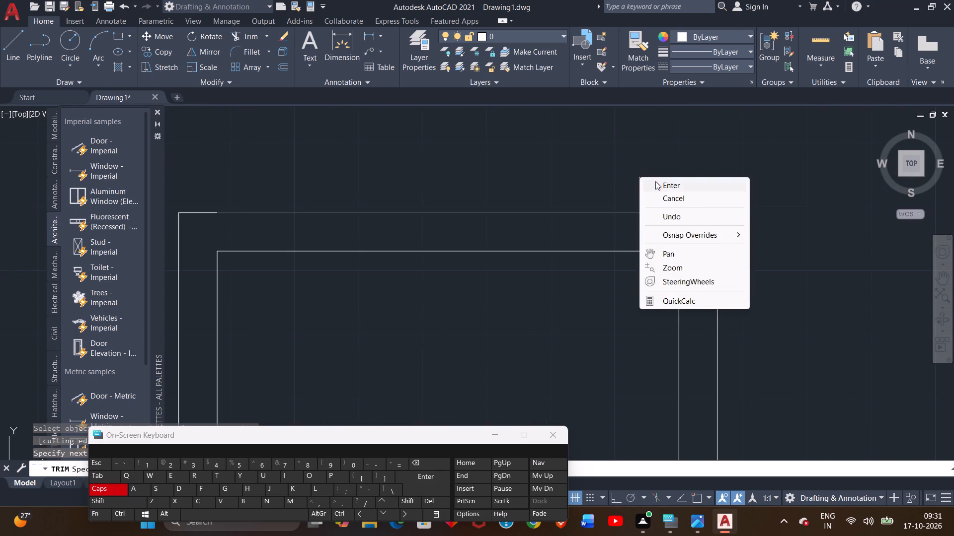
{"action": "left_click", "coordinate": [609, 335]}
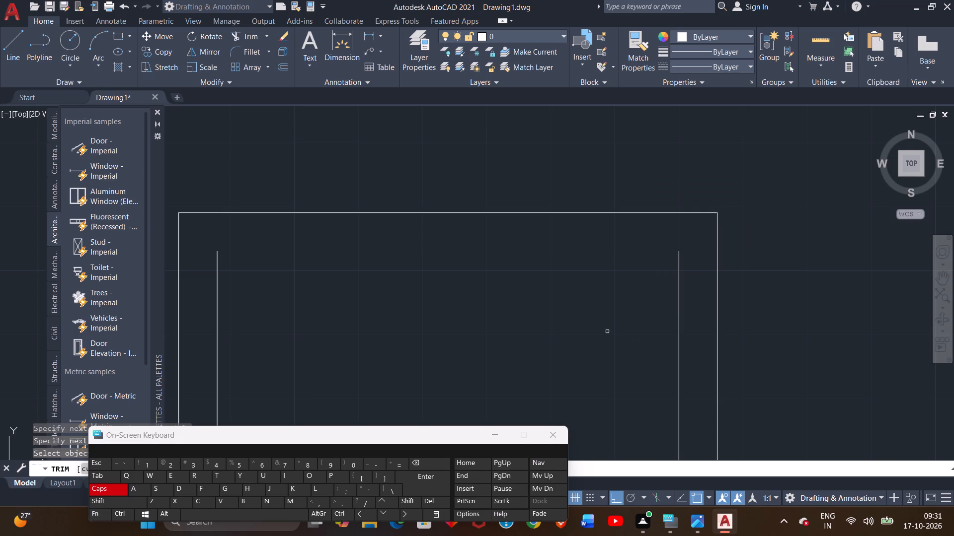
{"action": "key", "text": "ctrl+z"}
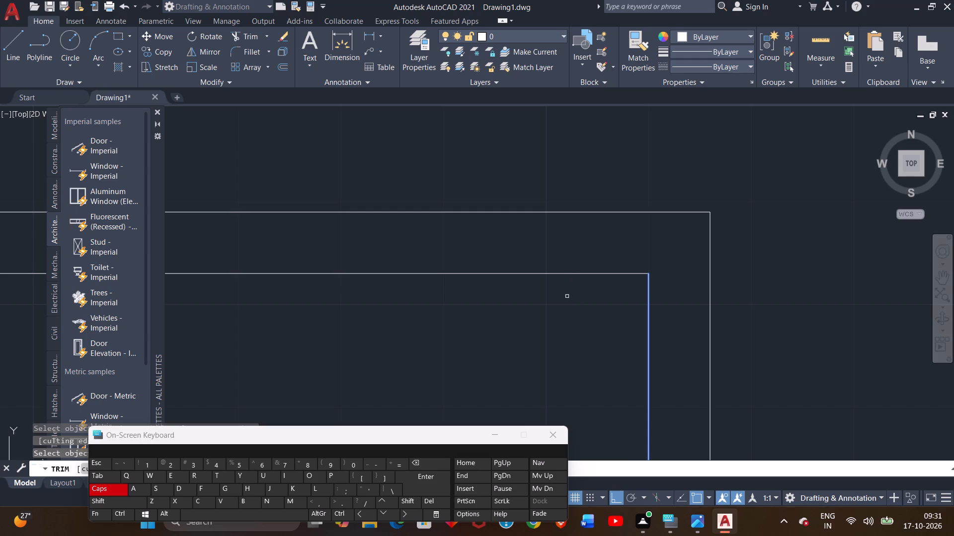
{"action": "right_click", "coordinate": [532, 306]}
{"action": "left_click", "coordinate": [541, 306]}
{"action": "left_click", "coordinate": [542, 309]}
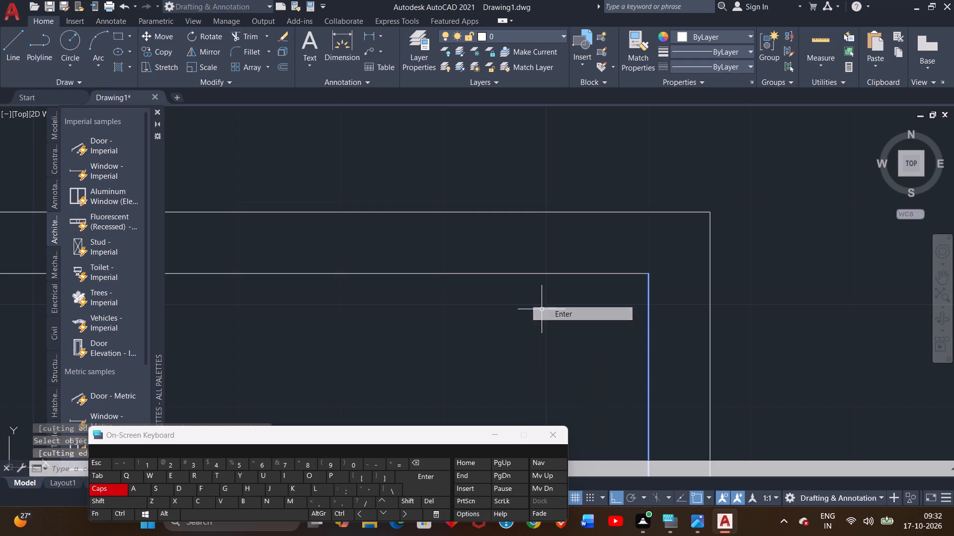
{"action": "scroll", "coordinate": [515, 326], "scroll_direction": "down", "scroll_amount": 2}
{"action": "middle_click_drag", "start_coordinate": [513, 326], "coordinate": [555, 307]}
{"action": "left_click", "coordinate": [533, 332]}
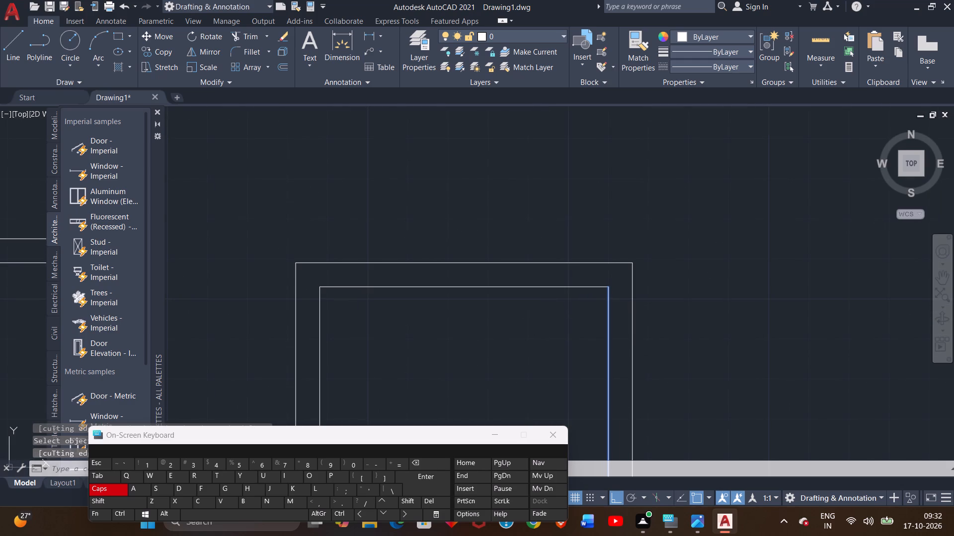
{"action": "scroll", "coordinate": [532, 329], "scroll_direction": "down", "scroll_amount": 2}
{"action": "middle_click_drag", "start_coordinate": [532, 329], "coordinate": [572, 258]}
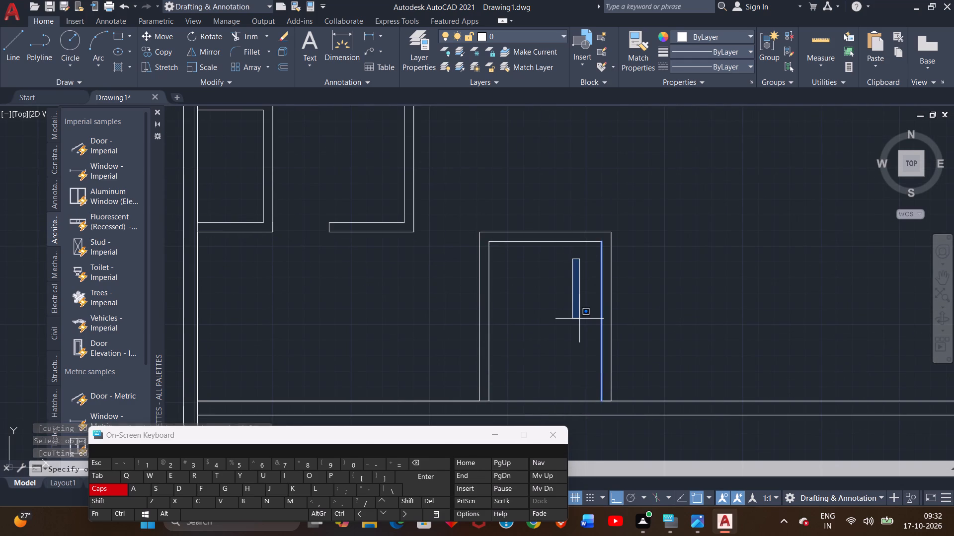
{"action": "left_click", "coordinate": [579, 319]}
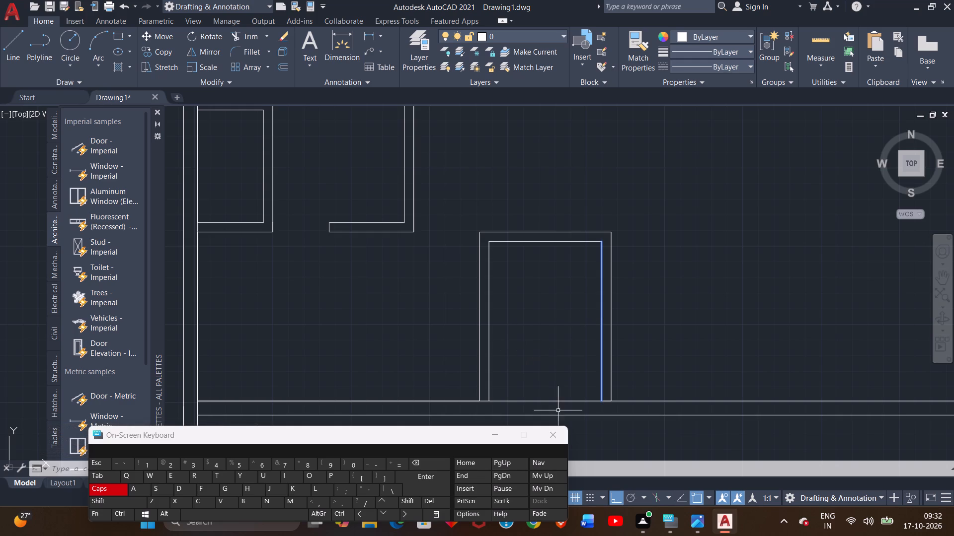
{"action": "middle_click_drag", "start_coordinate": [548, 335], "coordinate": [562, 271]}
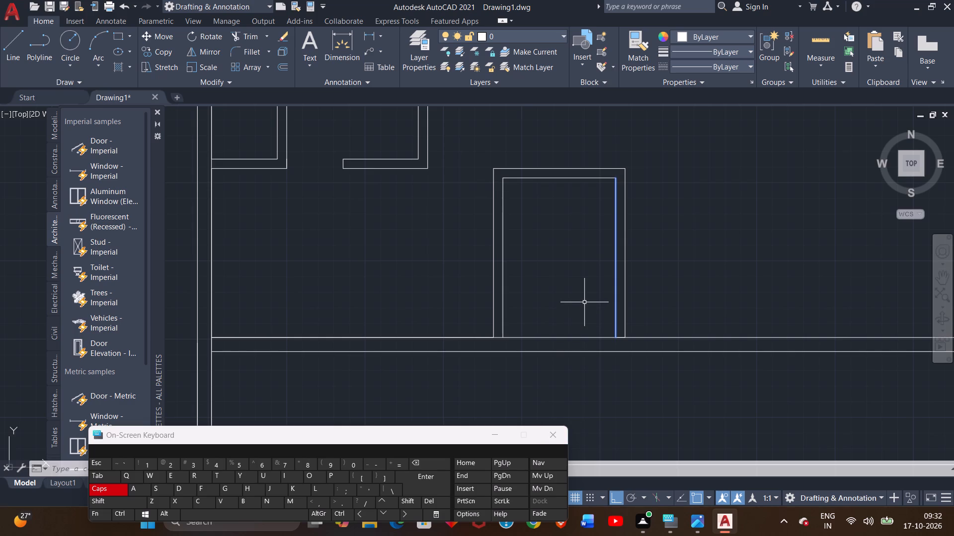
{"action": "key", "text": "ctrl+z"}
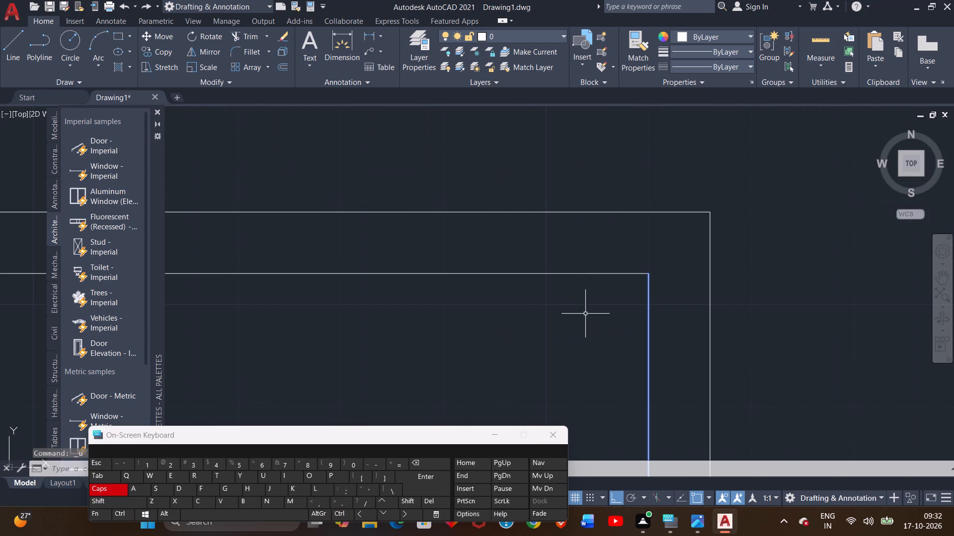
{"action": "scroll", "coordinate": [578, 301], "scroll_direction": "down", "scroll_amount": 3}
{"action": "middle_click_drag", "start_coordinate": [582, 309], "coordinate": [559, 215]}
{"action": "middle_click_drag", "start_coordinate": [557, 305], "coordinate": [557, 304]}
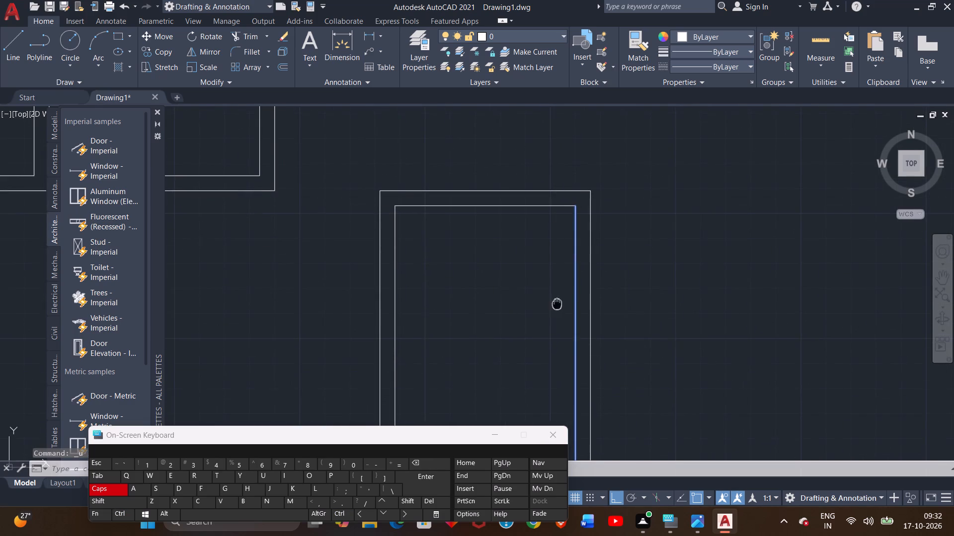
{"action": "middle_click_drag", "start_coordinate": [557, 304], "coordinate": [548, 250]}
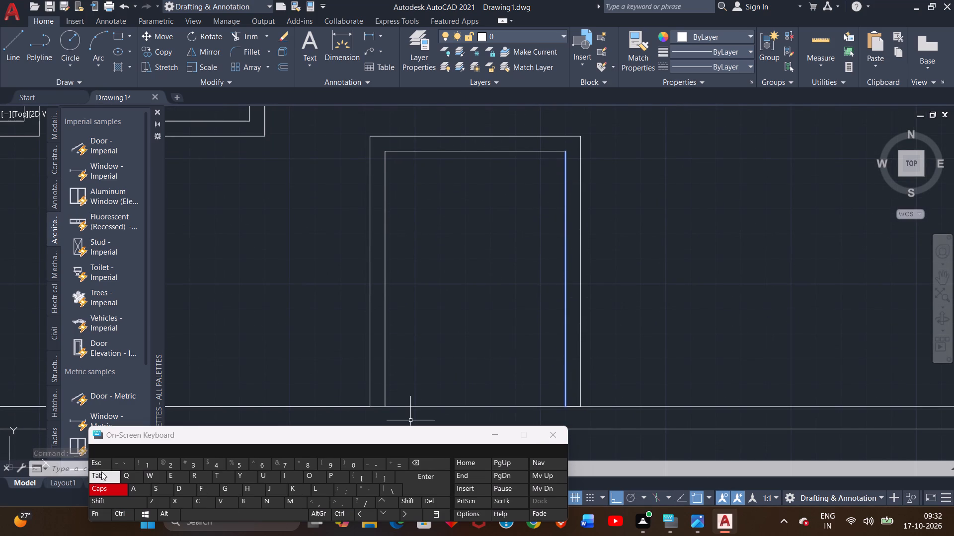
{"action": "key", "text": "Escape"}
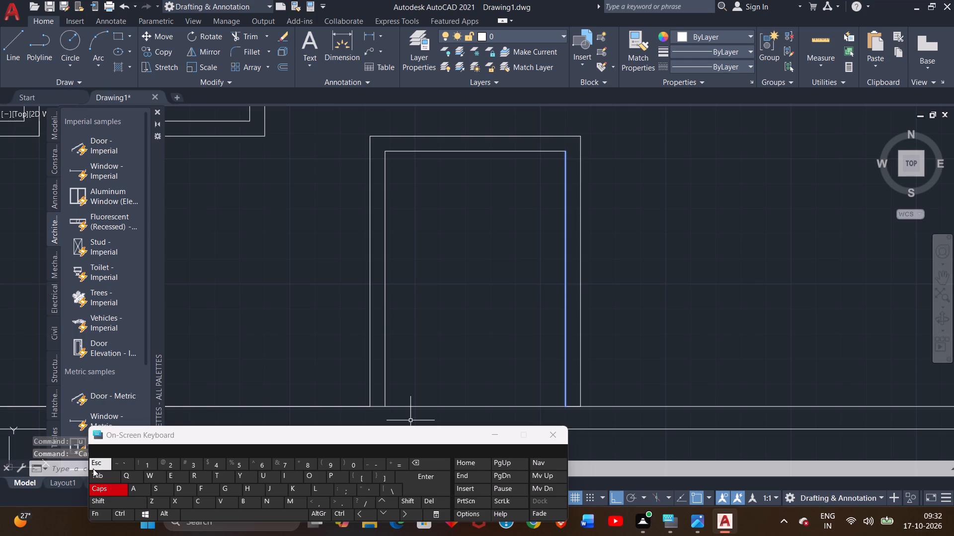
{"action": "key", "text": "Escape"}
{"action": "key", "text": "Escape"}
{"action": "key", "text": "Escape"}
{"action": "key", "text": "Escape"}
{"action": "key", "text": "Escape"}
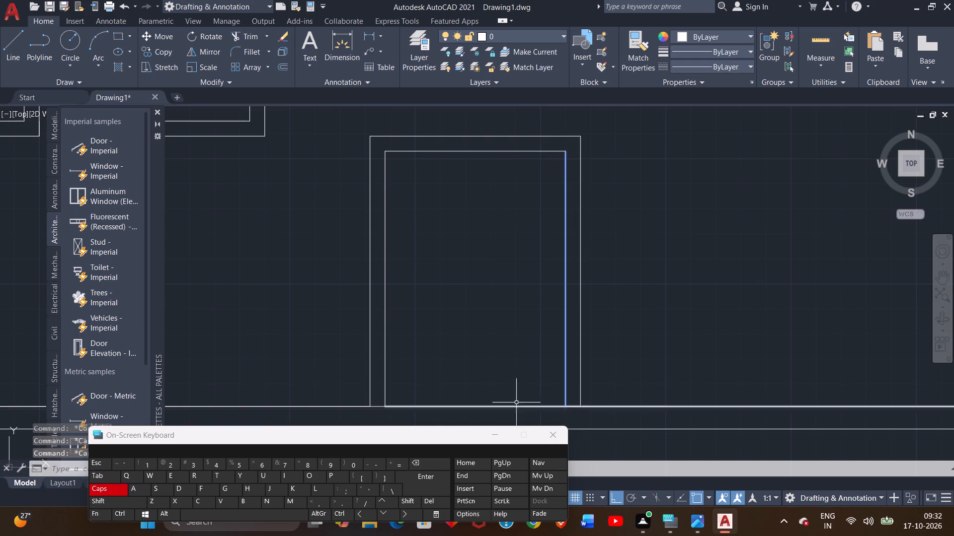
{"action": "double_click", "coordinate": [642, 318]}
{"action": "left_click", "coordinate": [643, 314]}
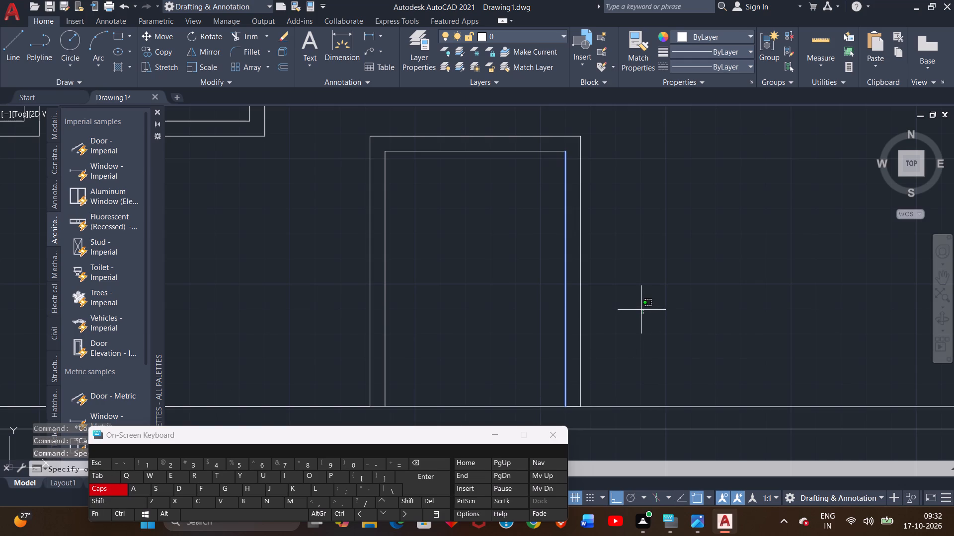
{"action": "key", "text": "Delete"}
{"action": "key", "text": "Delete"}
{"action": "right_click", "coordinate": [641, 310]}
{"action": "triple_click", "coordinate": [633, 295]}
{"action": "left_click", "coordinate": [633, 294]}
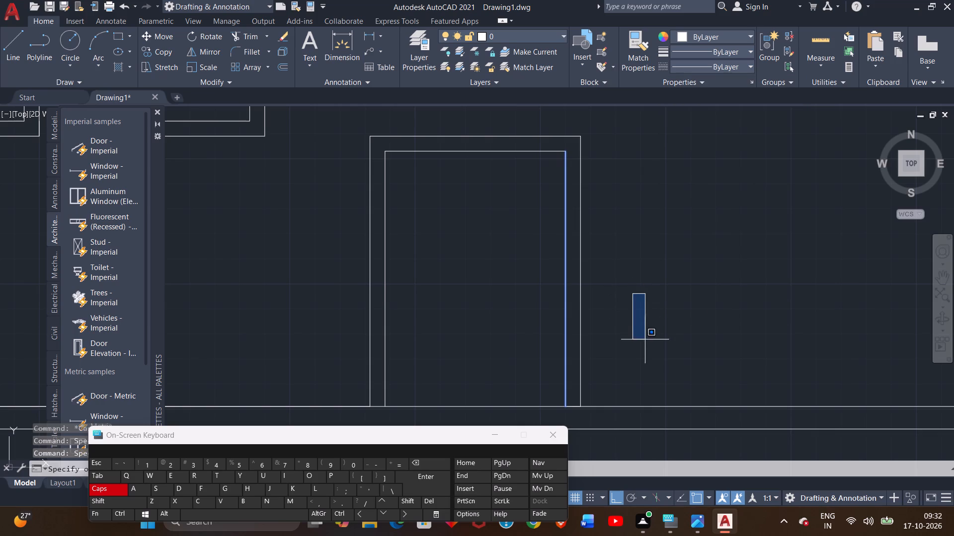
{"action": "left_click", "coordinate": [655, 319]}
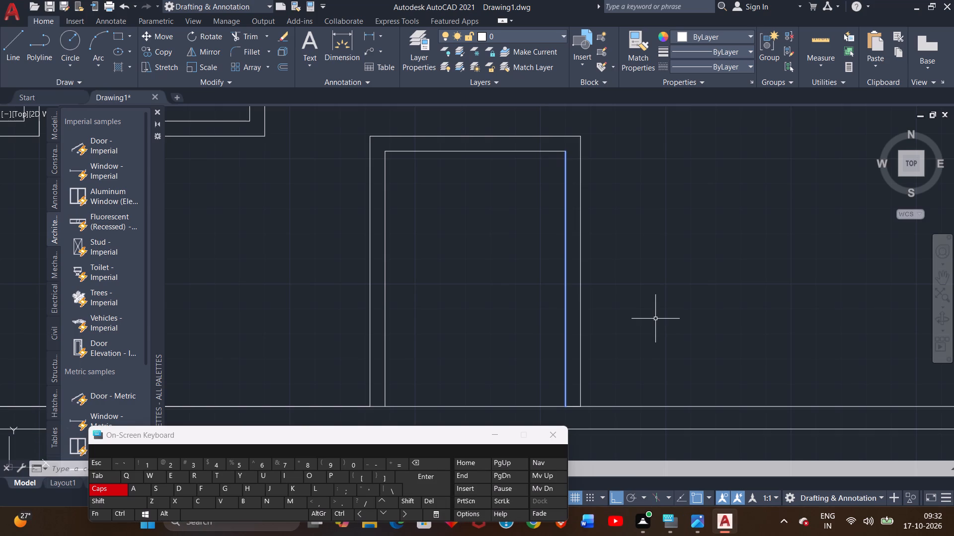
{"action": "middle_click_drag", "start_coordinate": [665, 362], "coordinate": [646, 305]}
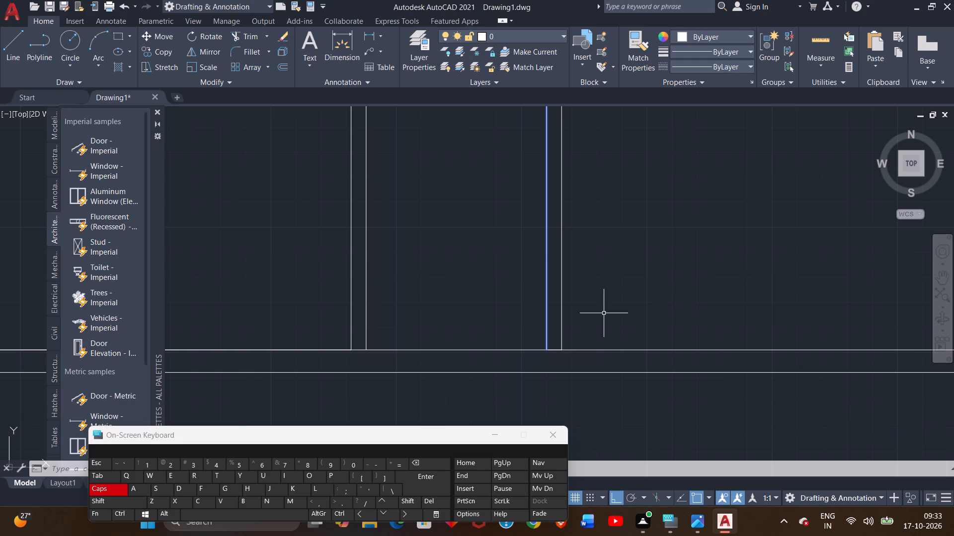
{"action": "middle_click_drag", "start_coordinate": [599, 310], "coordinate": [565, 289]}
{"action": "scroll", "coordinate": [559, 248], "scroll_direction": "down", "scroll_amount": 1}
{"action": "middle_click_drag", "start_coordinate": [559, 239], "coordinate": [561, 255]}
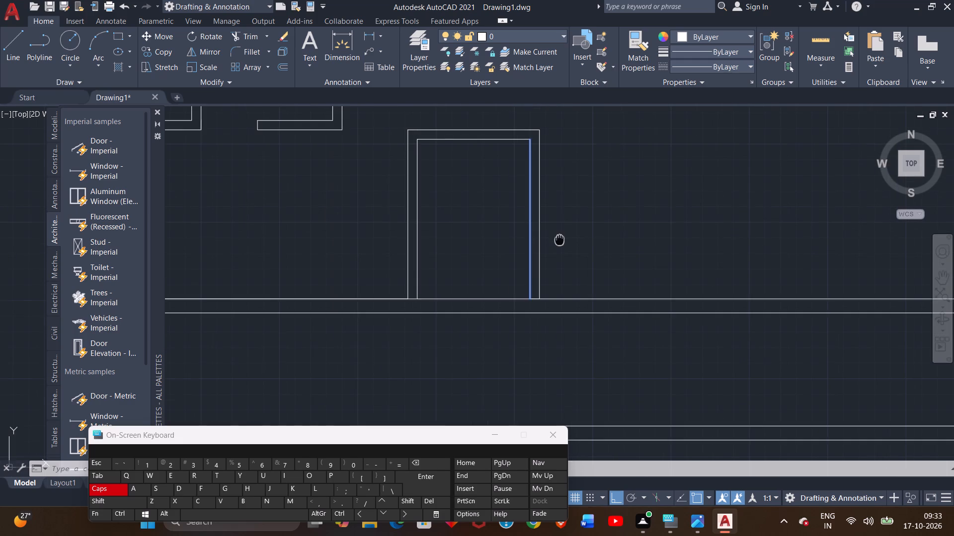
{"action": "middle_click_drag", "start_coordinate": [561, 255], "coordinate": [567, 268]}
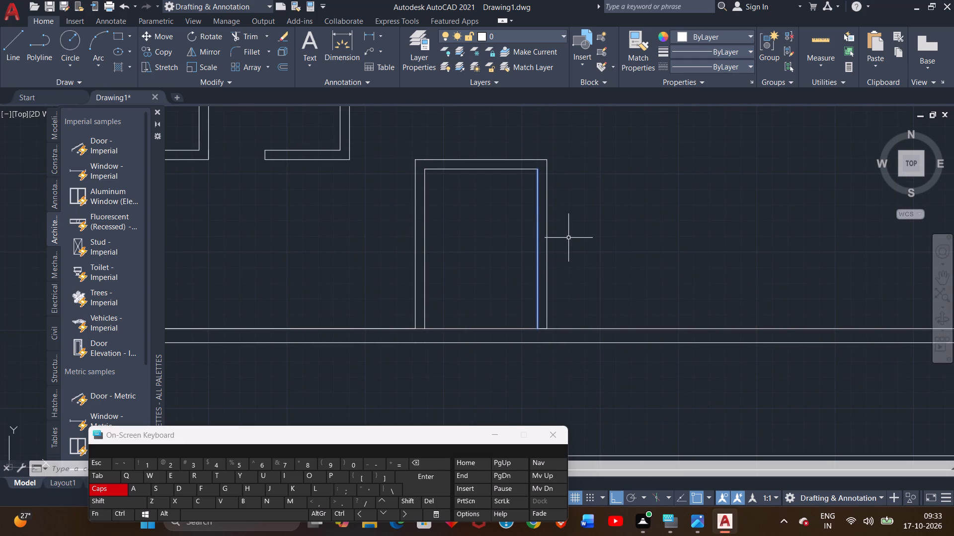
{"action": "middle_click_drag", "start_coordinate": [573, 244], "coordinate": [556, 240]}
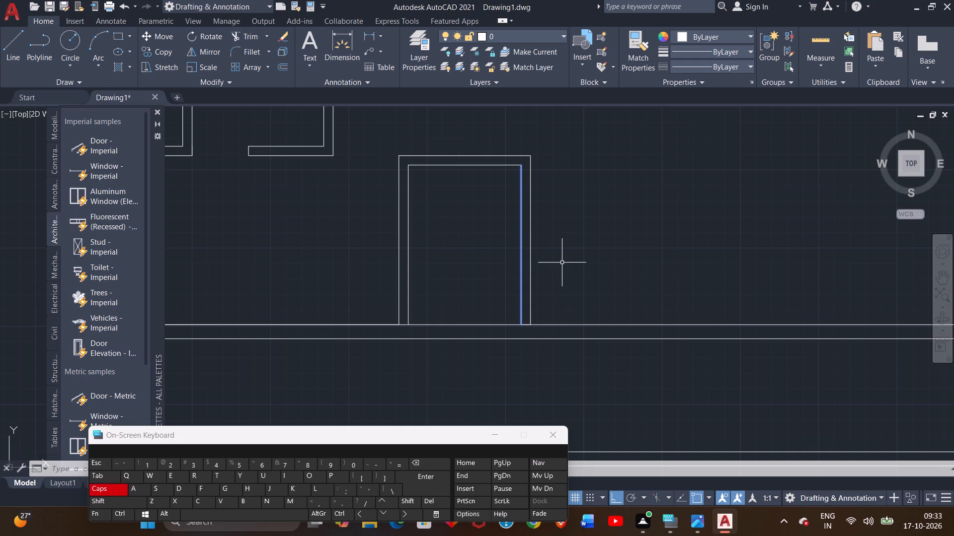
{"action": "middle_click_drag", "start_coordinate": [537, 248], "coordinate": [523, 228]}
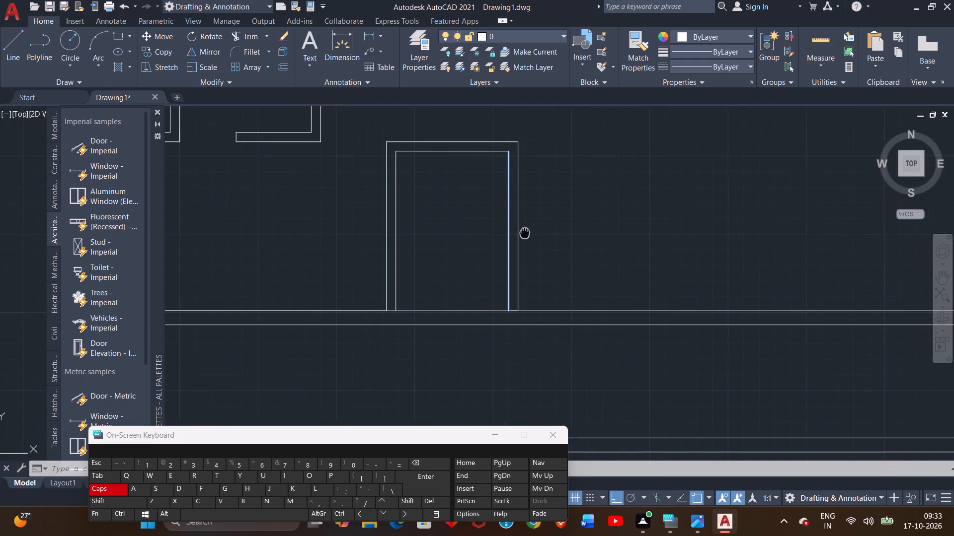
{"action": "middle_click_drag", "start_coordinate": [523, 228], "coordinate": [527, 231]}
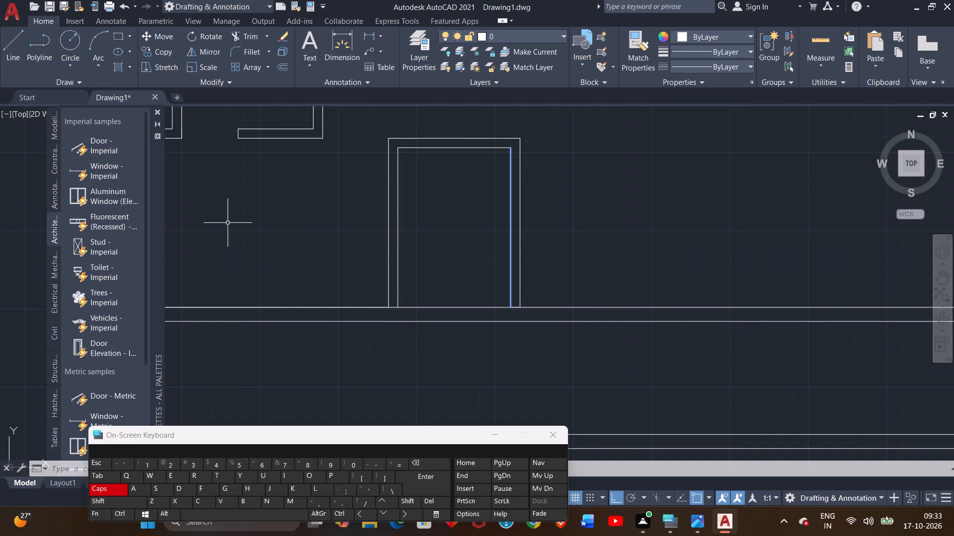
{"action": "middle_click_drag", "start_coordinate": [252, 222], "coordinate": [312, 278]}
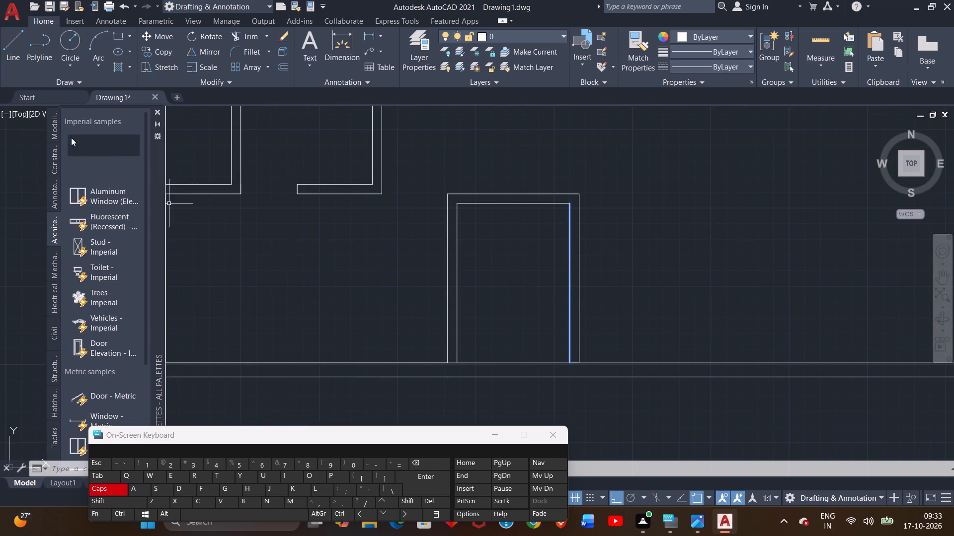
Draw a line from the room's inner top-left corner 6' down the left partition and across to the right inner line.
{"action": "left_click", "coordinate": [19, 50]}
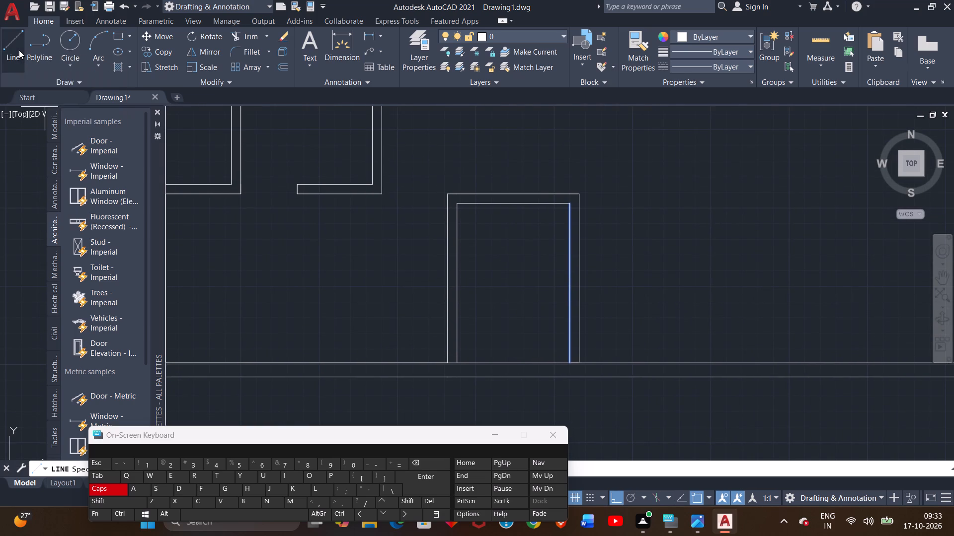
{"action": "left_click", "coordinate": [458, 204]}
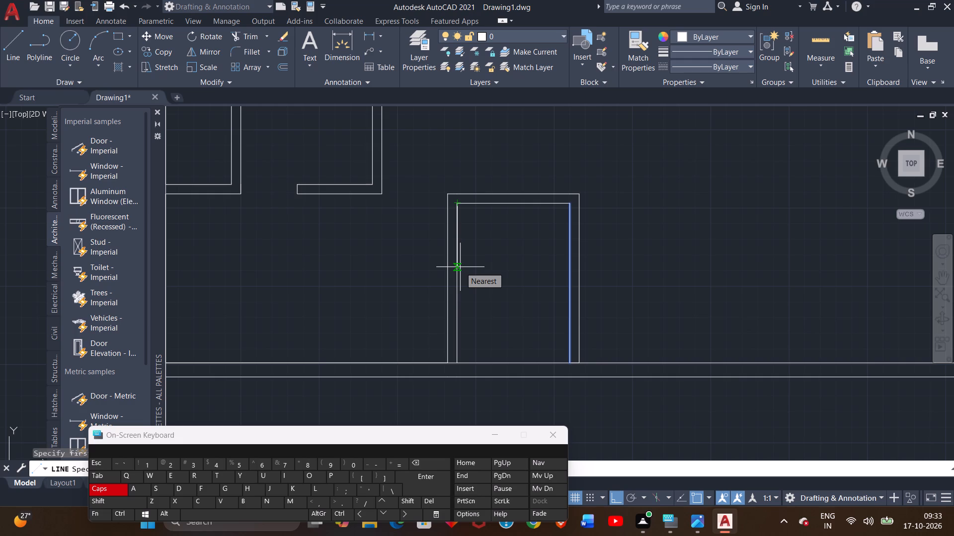
{"action": "type", "text": "6'"}
{"action": "key", "text": "Return"}
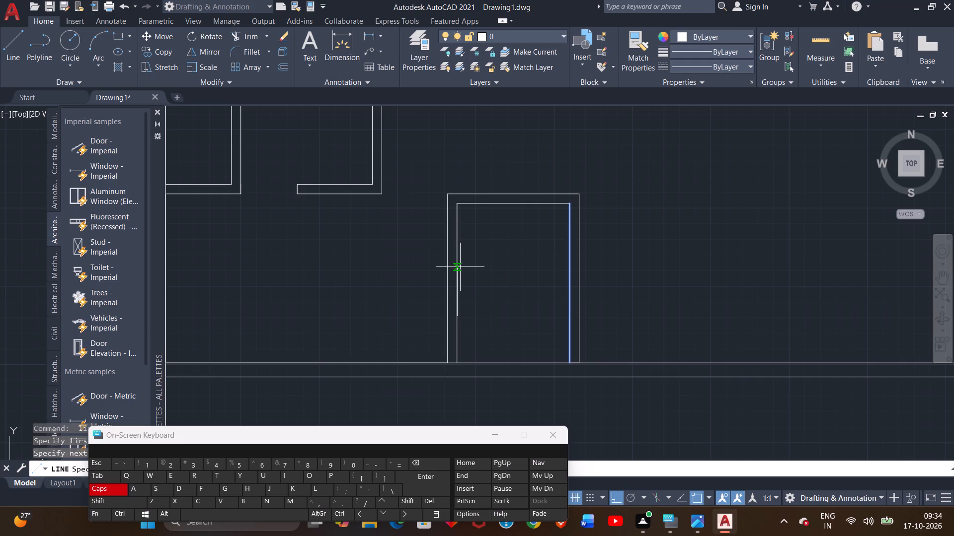
{"action": "left_click", "coordinate": [569, 315]}
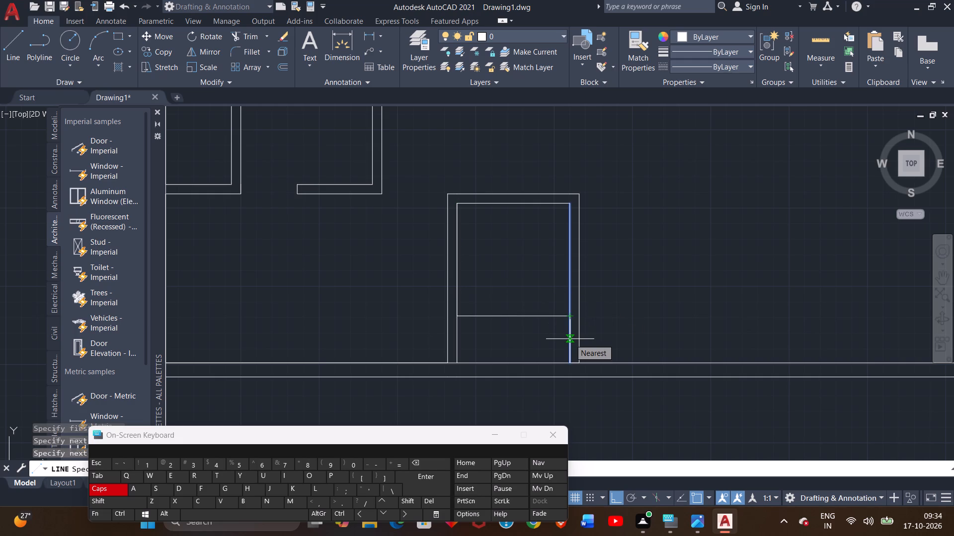
Continue the line 4" down the right inner line and back across to the left inner line, completing the 4" cross partition.
{"action": "key", "text": "4"}
{"action": "key", "text": "shift+quotedbl"}
{"action": "key", "text": "Return"}
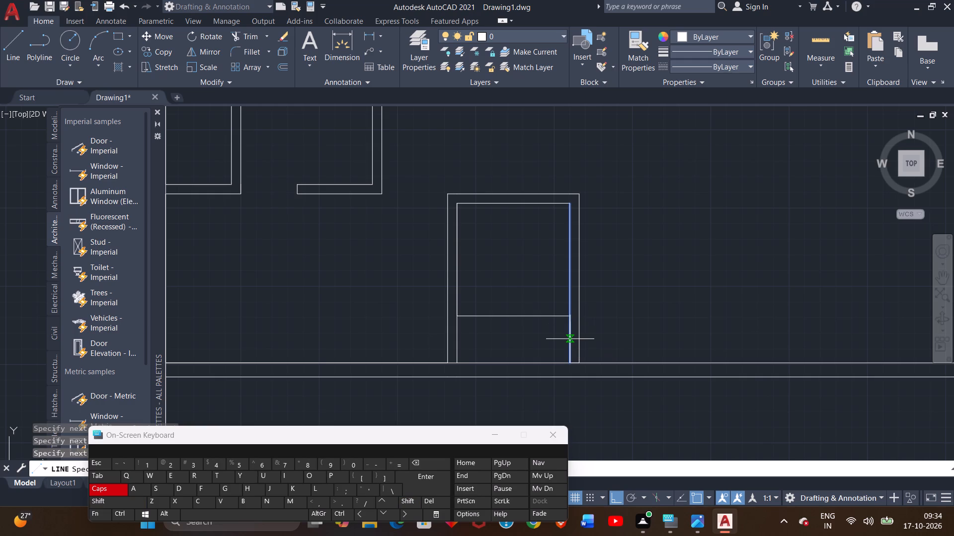
{"action": "scroll", "coordinate": [460, 329], "scroll_direction": "up", "scroll_amount": 2}
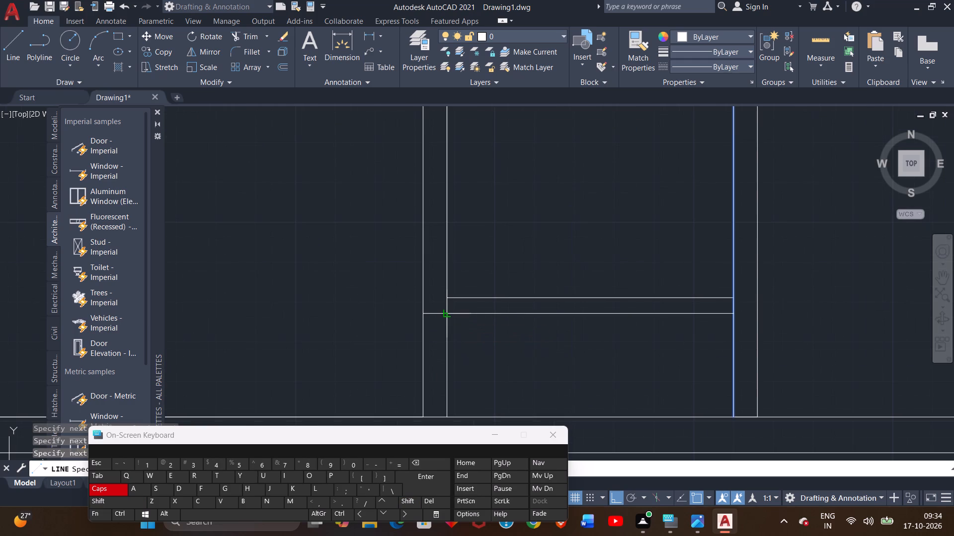
{"action": "left_click", "coordinate": [446, 313]}
{"action": "middle_click_drag", "start_coordinate": [451, 359], "coordinate": [435, 296]}
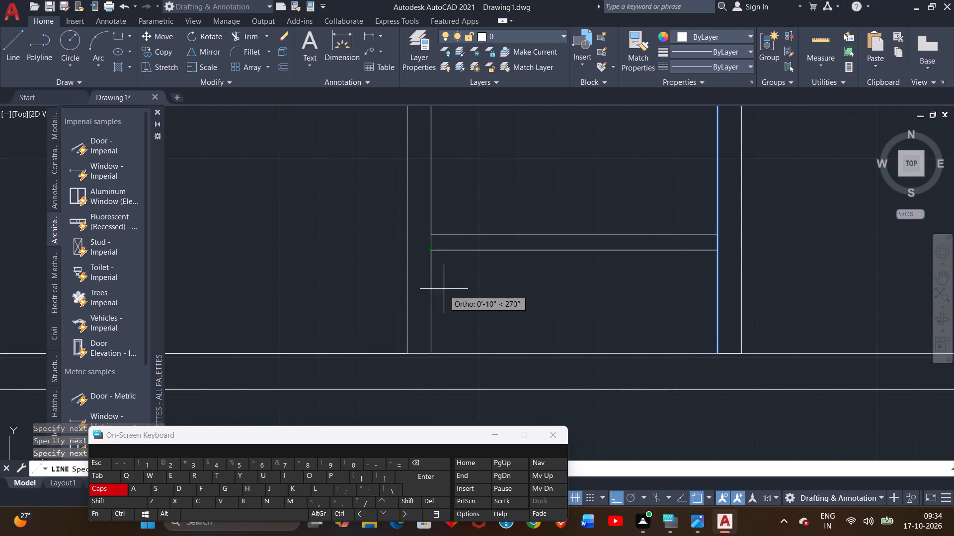
{"action": "right_click", "coordinate": [444, 289]}
{"action": "left_click", "coordinate": [473, 292]}
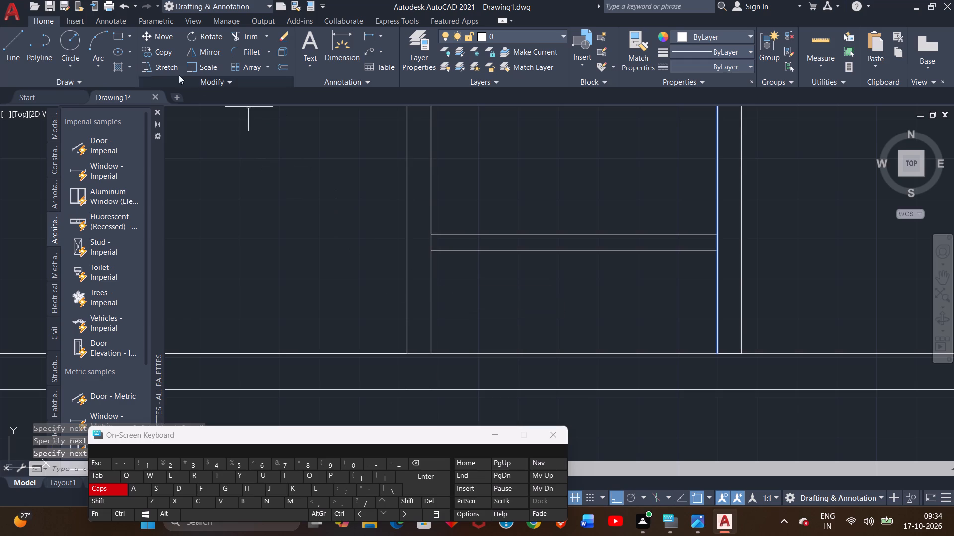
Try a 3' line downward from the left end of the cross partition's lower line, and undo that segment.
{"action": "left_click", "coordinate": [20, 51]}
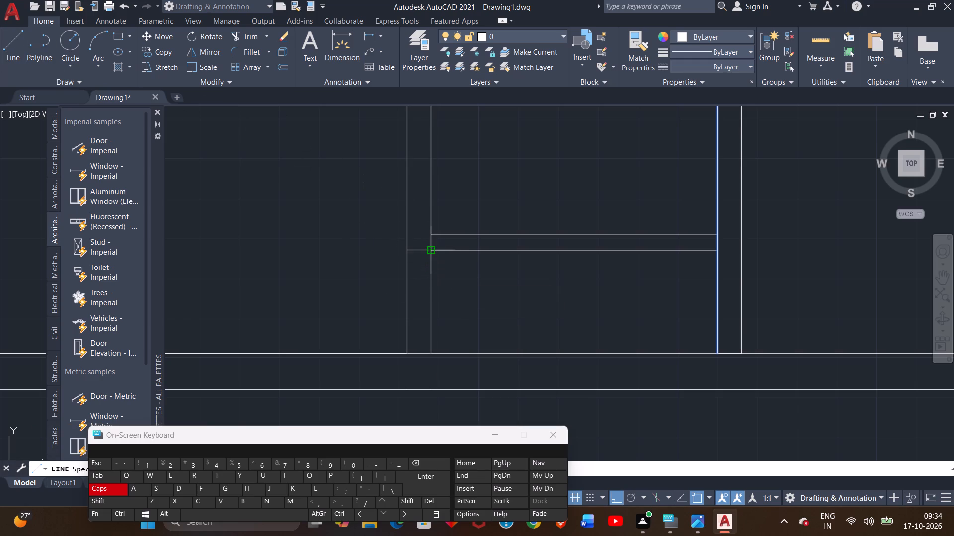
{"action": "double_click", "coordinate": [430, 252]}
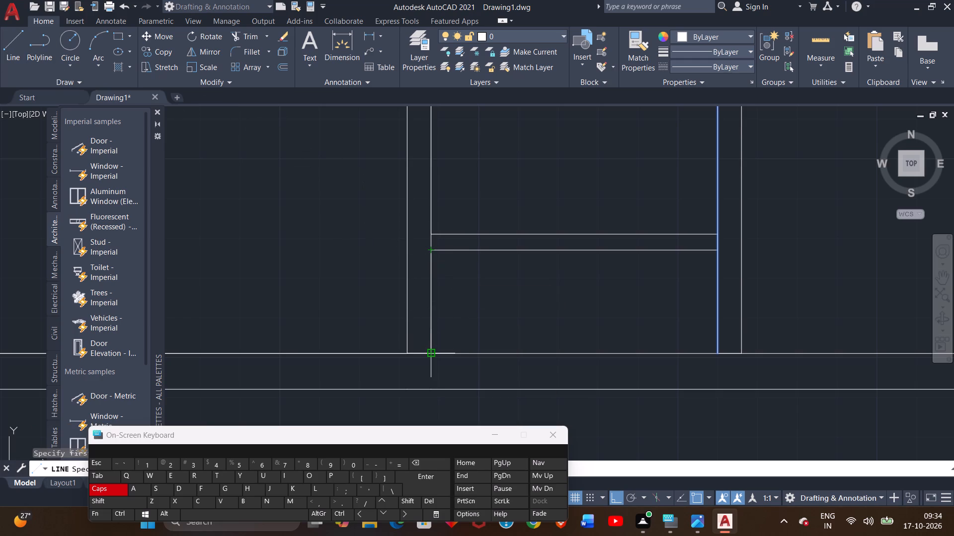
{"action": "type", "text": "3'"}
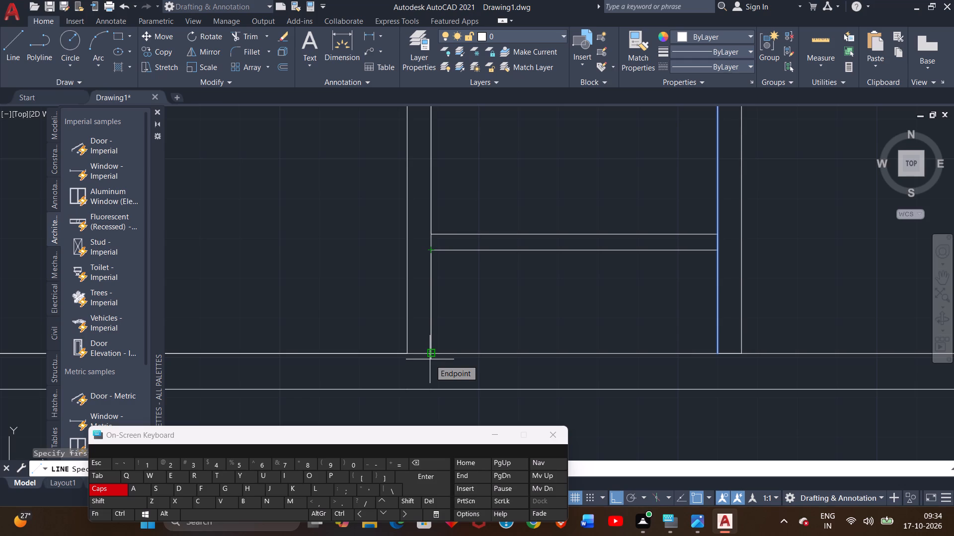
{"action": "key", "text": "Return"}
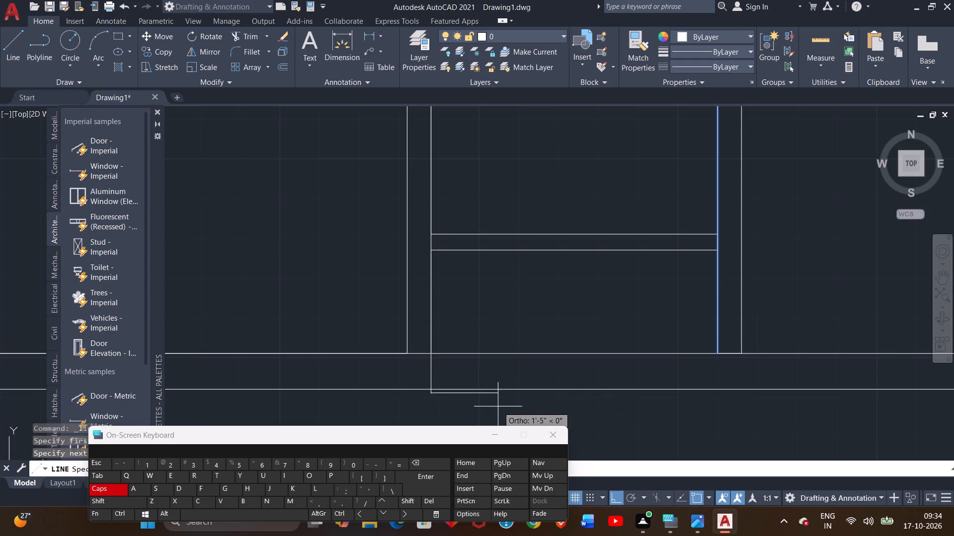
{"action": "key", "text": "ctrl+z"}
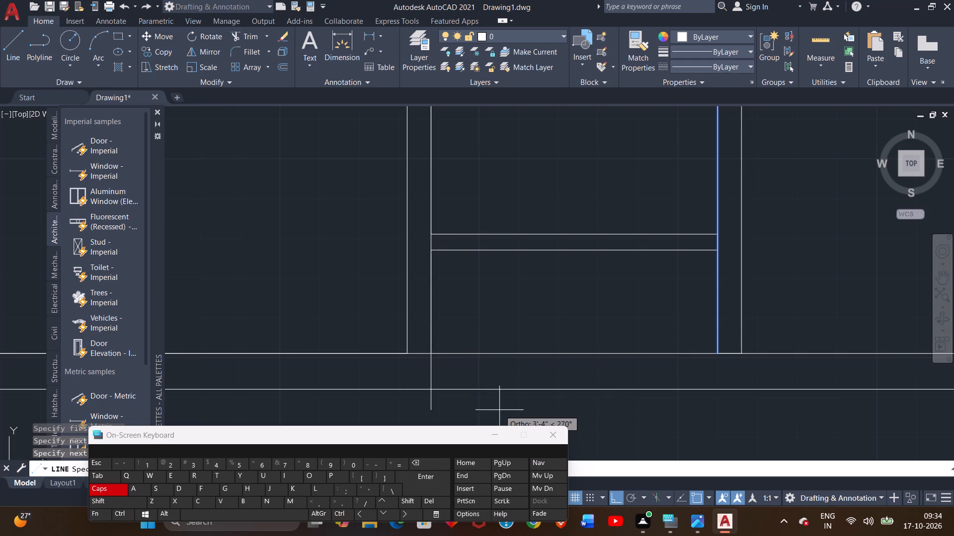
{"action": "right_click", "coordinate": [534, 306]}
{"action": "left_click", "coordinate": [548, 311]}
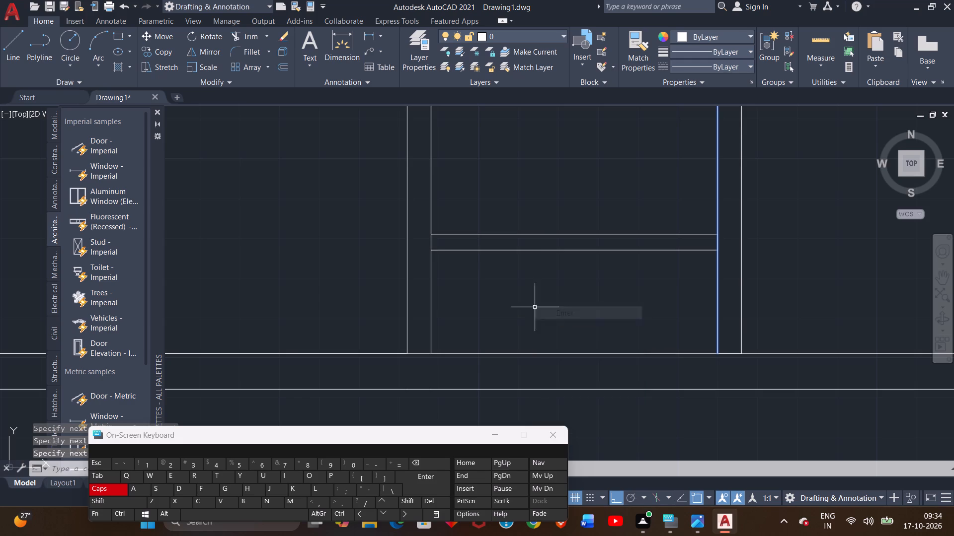
Measure the clear distance from the room's inner top line to the cross partition's upper line.
{"action": "scroll", "coordinate": [510, 201], "scroll_direction": "down", "scroll_amount": 1}
{"action": "middle_click_drag", "start_coordinate": [511, 201], "coordinate": [483, 301]}
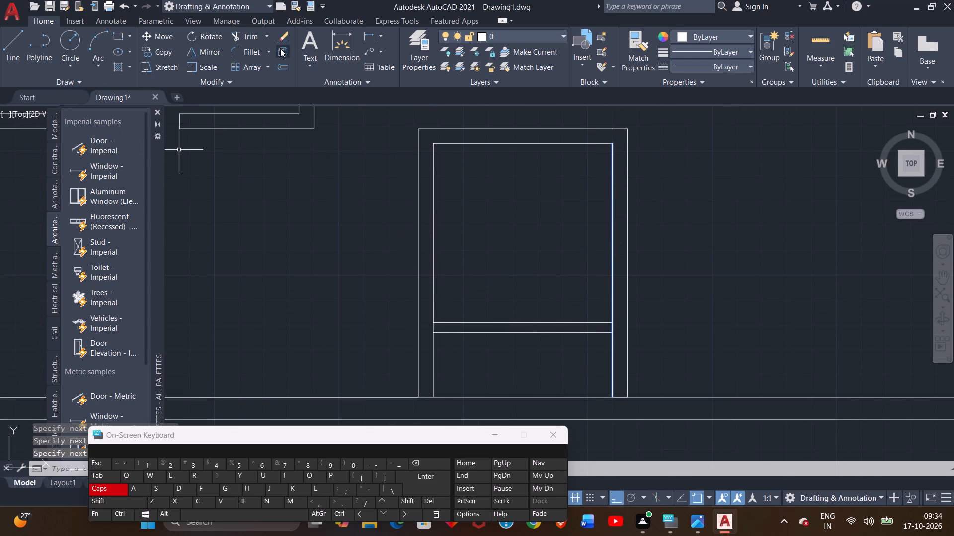
{"action": "double_click", "coordinate": [349, 61]}
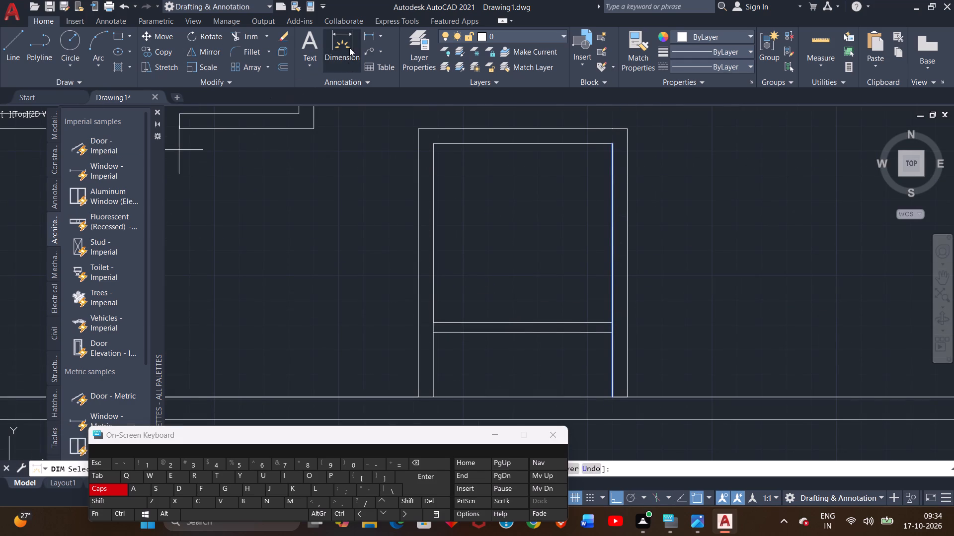
{"action": "left_click", "coordinate": [434, 145]}
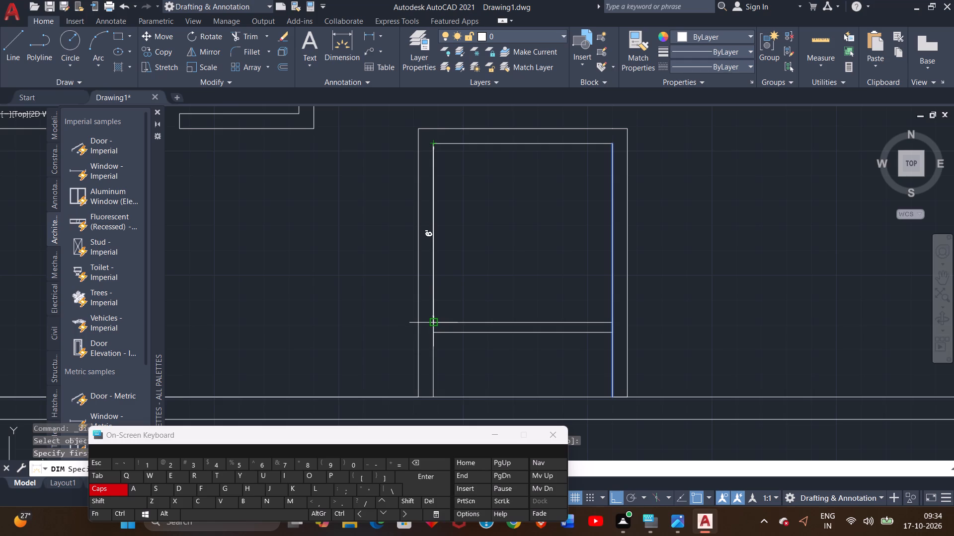
{"action": "right_click", "coordinate": [457, 293]}
{"action": "left_click", "coordinate": [477, 303]}
Measure the distance from the cross partition's lower line down to the 9" wall's top line.
{"action": "scroll", "coordinate": [470, 378], "scroll_direction": "down", "scroll_amount": 2}
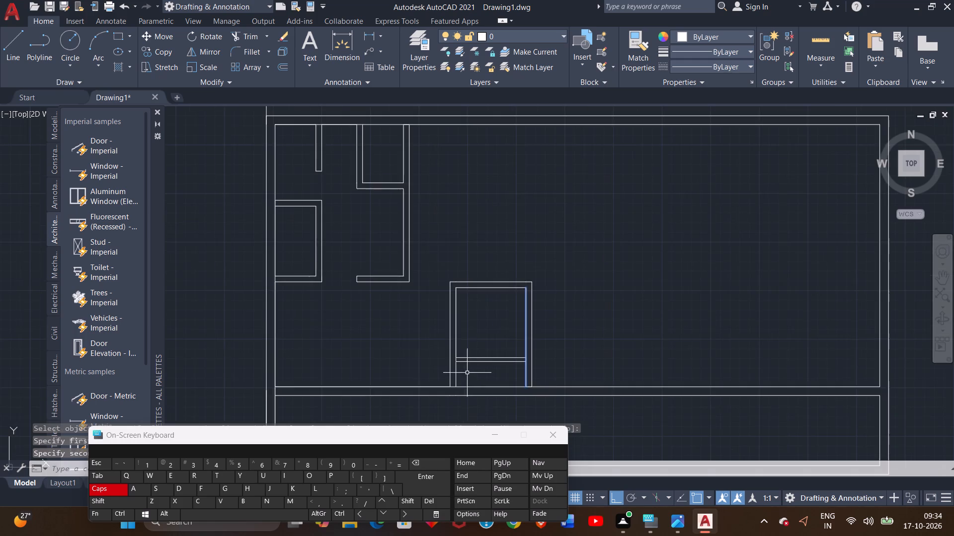
{"action": "middle_click_drag", "start_coordinate": [468, 372], "coordinate": [434, 292]}
{"action": "scroll", "coordinate": [446, 297], "scroll_direction": "up", "scroll_amount": 2}
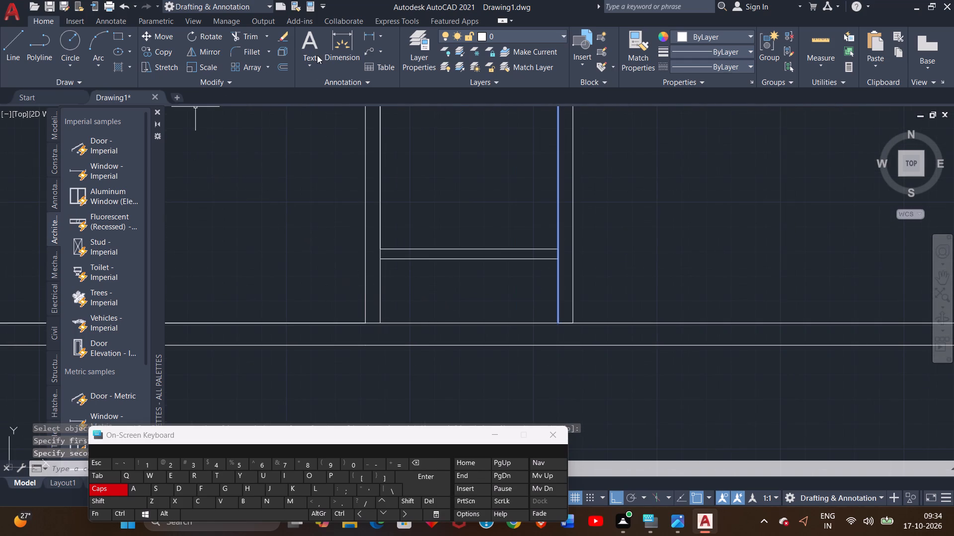
{"action": "left_click", "coordinate": [340, 42]}
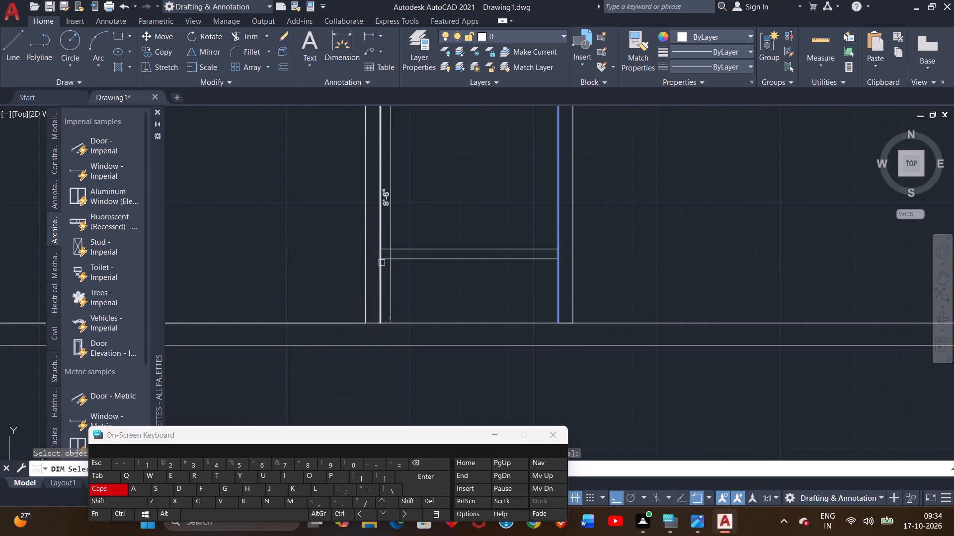
{"action": "left_click", "coordinate": [382, 259]}
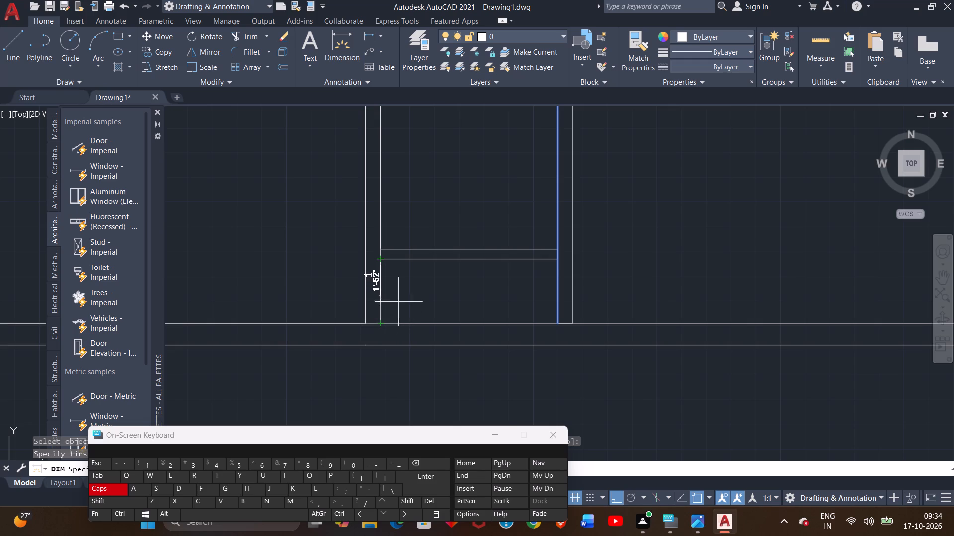
{"action": "right_click", "coordinate": [400, 297]}
{"action": "double_click", "coordinate": [422, 299]}
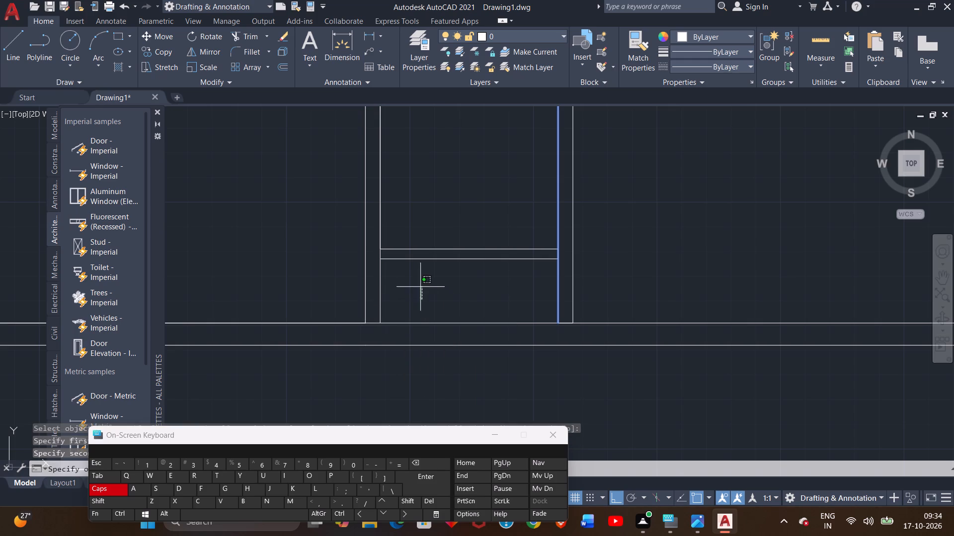
{"action": "left_click", "coordinate": [395, 274]}
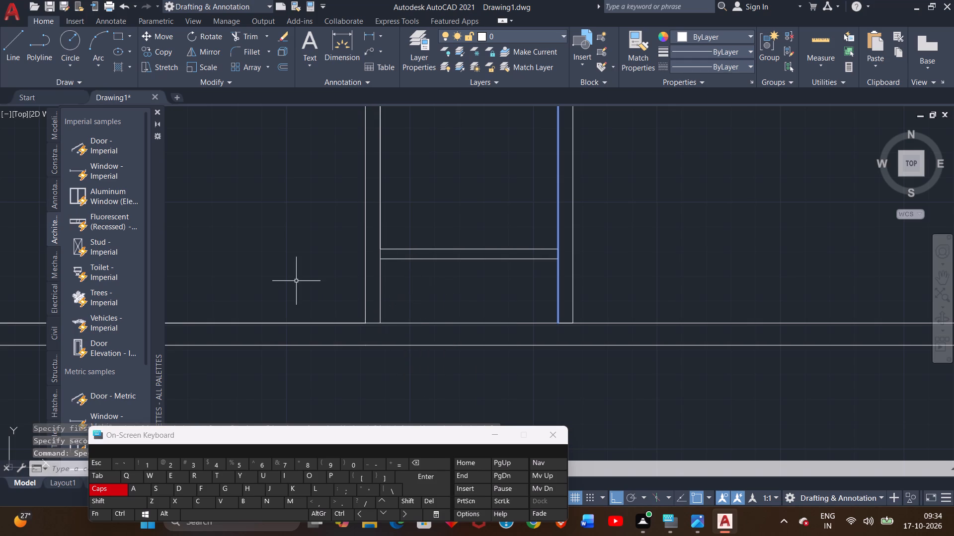
Measure the horizontal wall's thickness where it meets the left outer wall.
{"action": "scroll", "coordinate": [296, 280], "scroll_direction": "down", "scroll_amount": 1}
{"action": "middle_click_drag", "start_coordinate": [297, 269], "coordinate": [498, 234]}
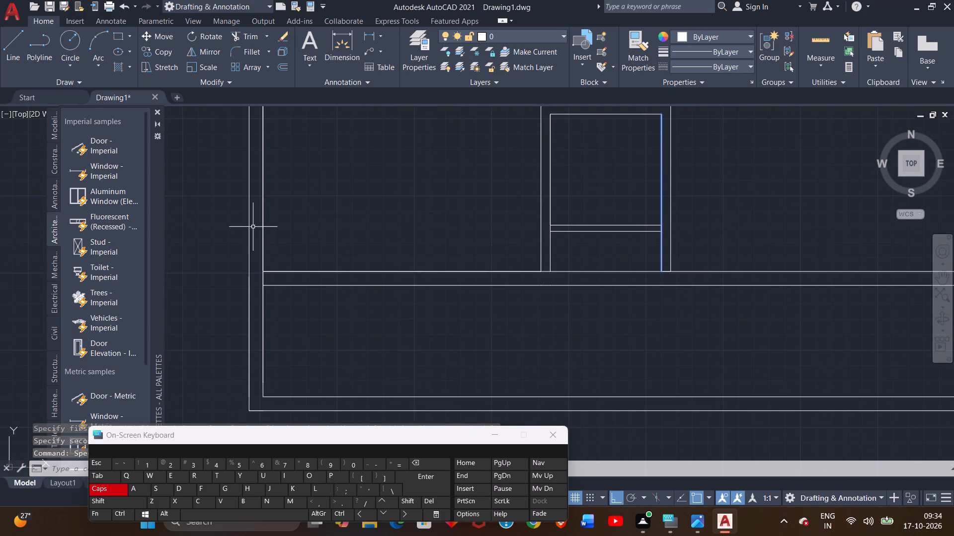
{"action": "left_click", "coordinate": [339, 44]}
{"action": "scroll", "coordinate": [258, 254], "scroll_direction": "up", "scroll_amount": 1}
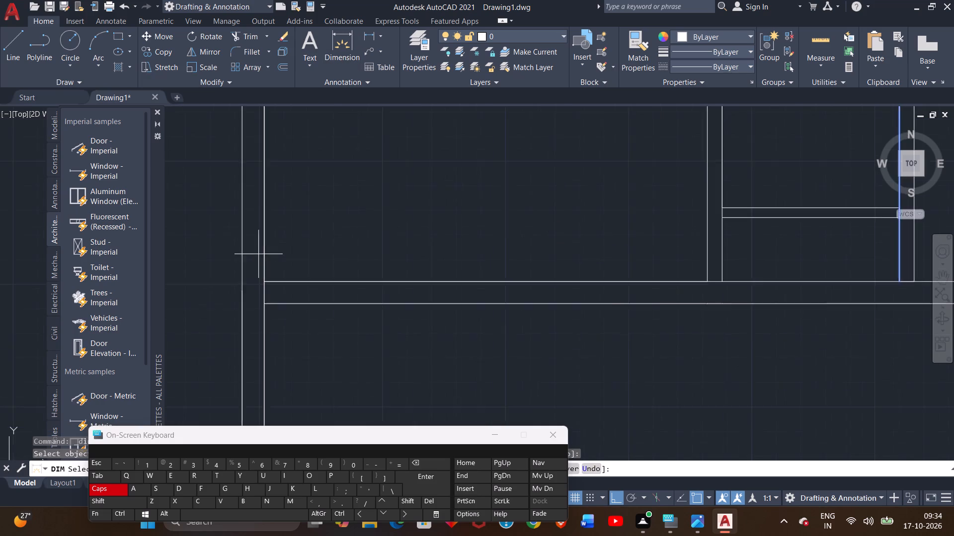
{"action": "scroll", "coordinate": [258, 254], "scroll_direction": "up", "scroll_amount": 1}
{"action": "left_click", "coordinate": [266, 298]}
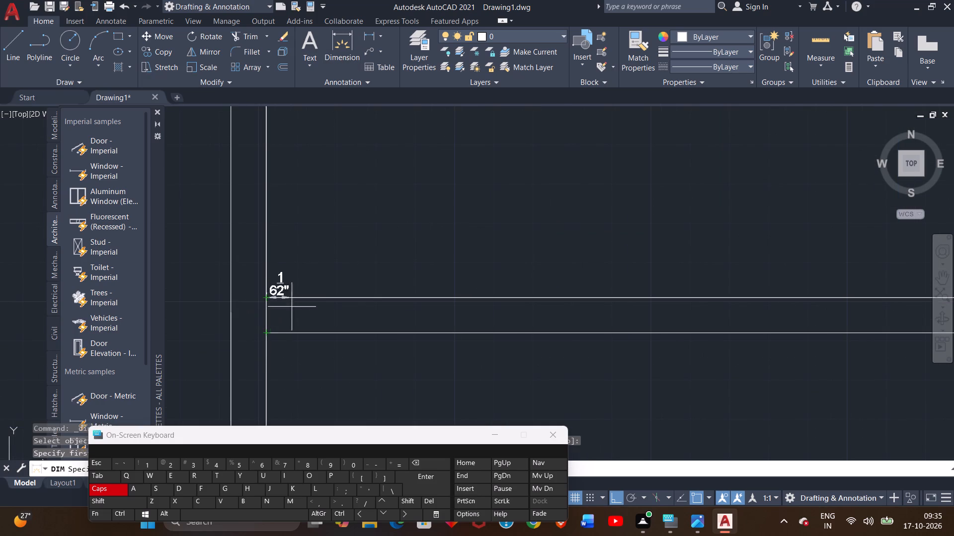
{"action": "right_click_drag", "start_coordinate": [302, 278], "coordinate": [302, 273]}
{"action": "double_click", "coordinate": [347, 278]}
{"action": "scroll", "coordinate": [366, 277], "scroll_direction": "down", "scroll_amount": 2}
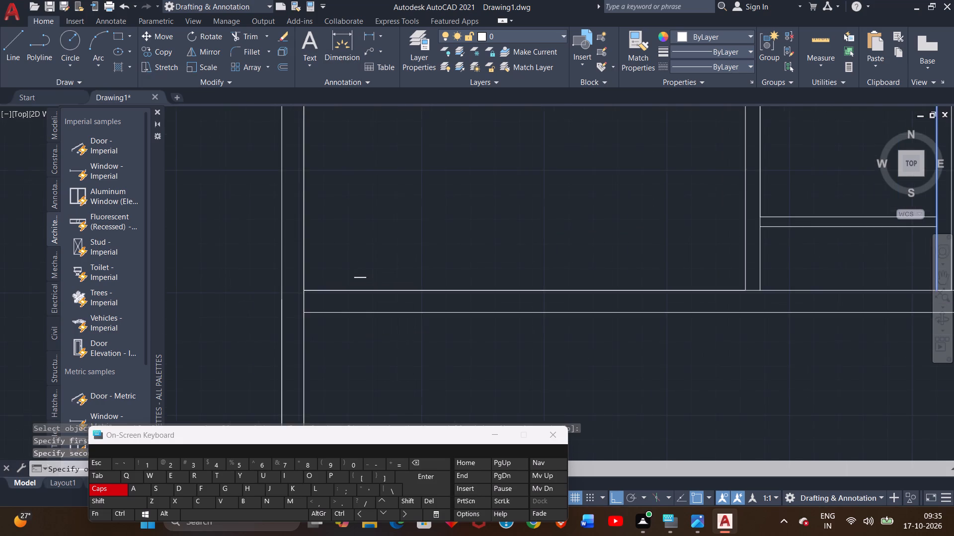
{"action": "middle_click_drag", "start_coordinate": [366, 277], "coordinate": [180, 318]}
{"action": "left_click", "coordinate": [320, 283]}
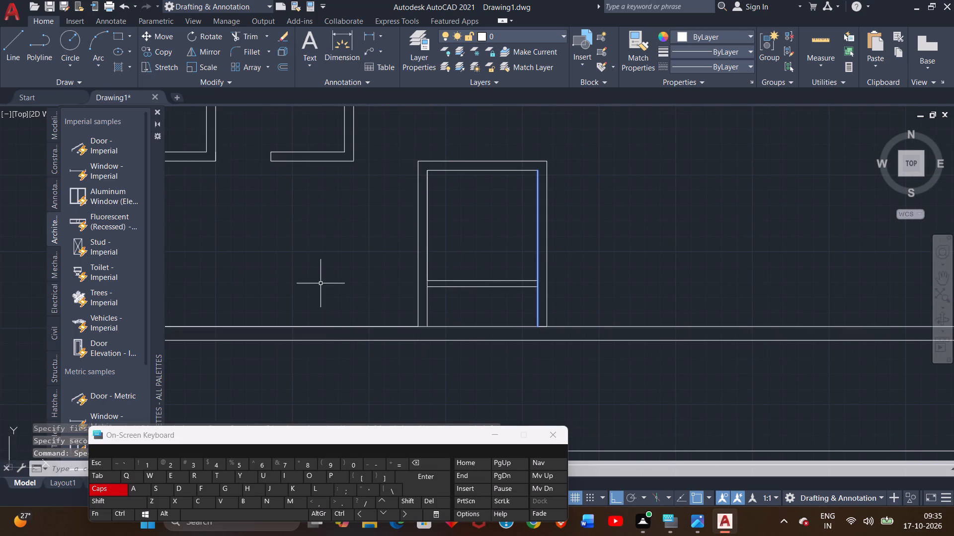
Draw a recess outline from the small room's inner bottom-left corner: 8" down into the 9" wall, across, and up to the inner bottom-right corner.
{"action": "middle_click_drag", "start_coordinate": [422, 363], "coordinate": [377, 332]}
{"action": "scroll", "coordinate": [376, 319], "scroll_direction": "up", "scroll_amount": 2}
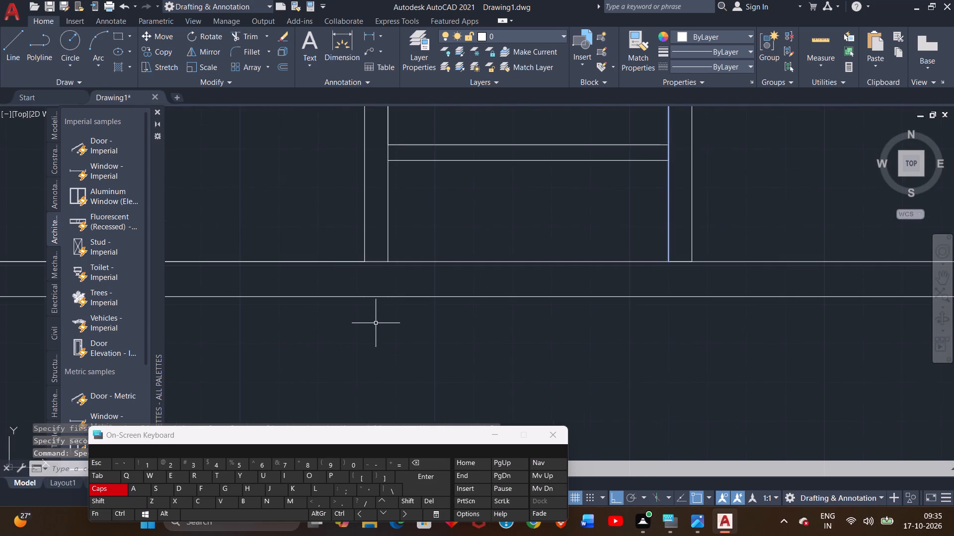
{"action": "scroll", "coordinate": [373, 300], "scroll_direction": "up", "scroll_amount": 1}
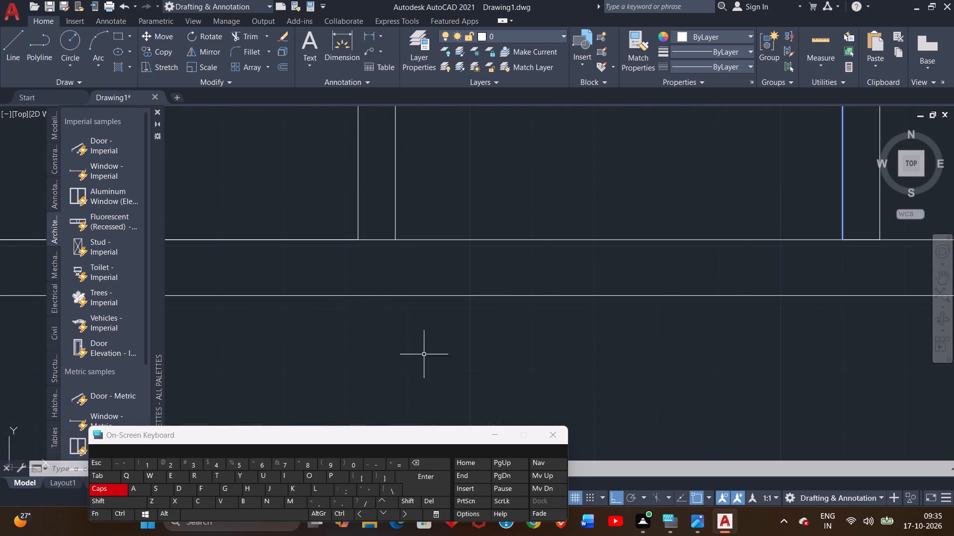
{"action": "middle_click_drag", "start_coordinate": [415, 374], "coordinate": [345, 396]}
{"action": "scroll", "coordinate": [368, 307], "scroll_direction": "down", "scroll_amount": 2}
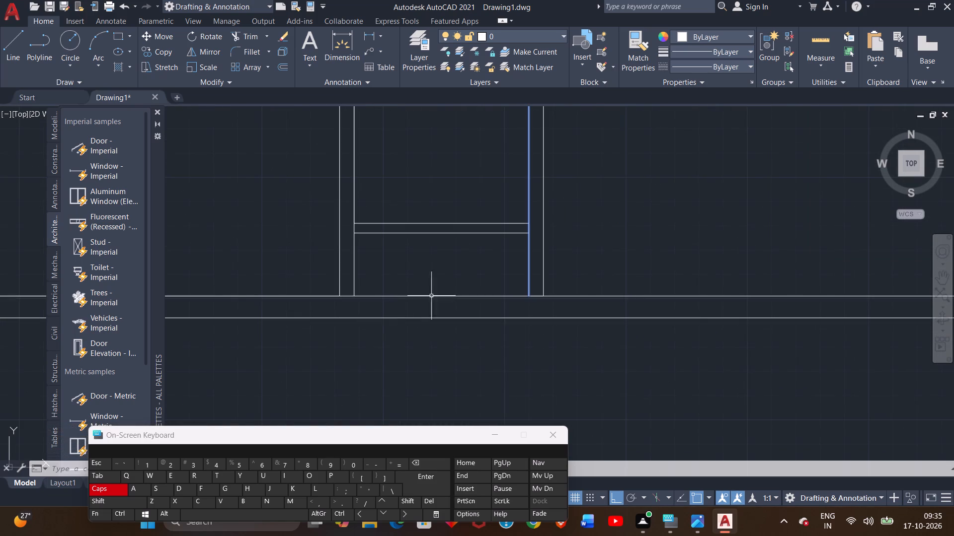
{"action": "left_click", "coordinate": [10, 52]}
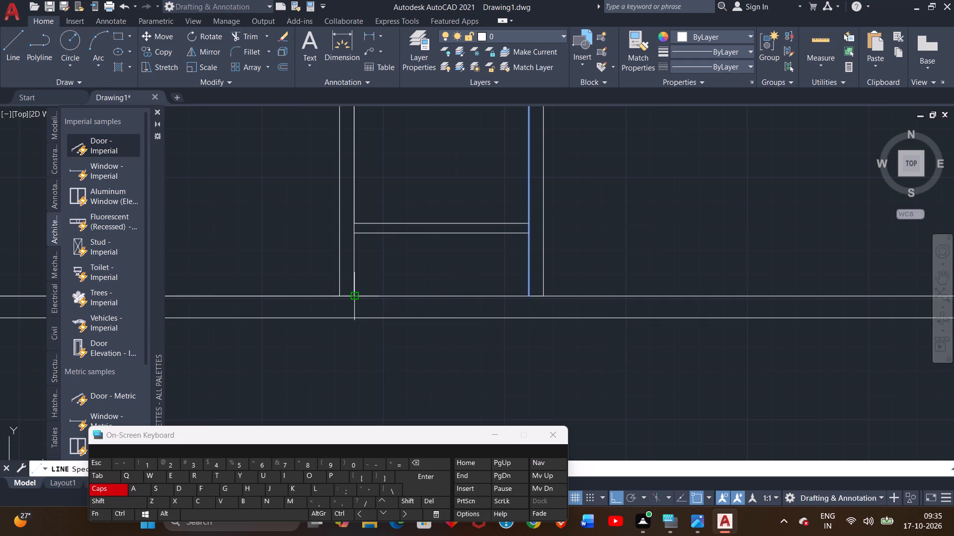
{"action": "double_click", "coordinate": [351, 294]}
{"action": "scroll", "coordinate": [353, 305], "scroll_direction": "up", "scroll_amount": 2}
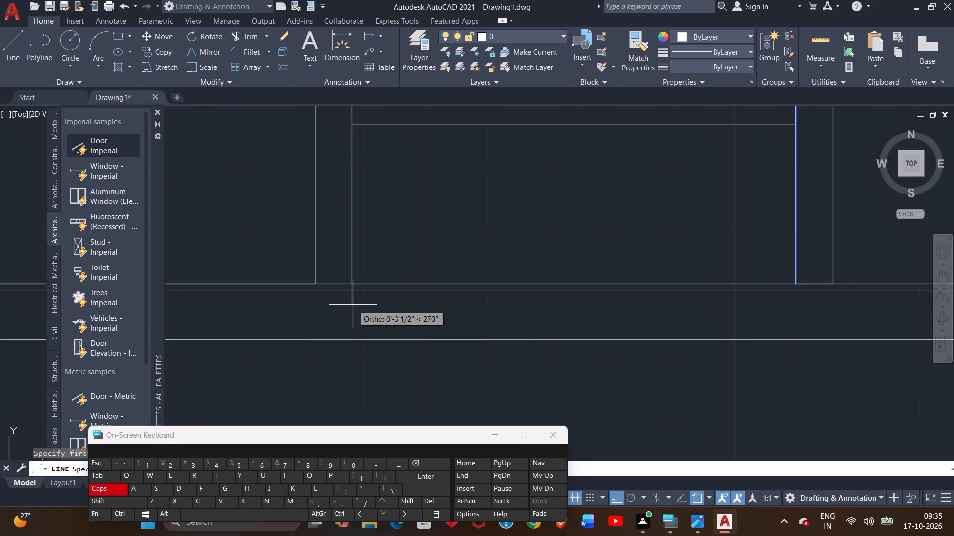
{"action": "key", "text": "8"}
{"action": "key", "text": "shift+quotedbl"}
{"action": "key", "text": "Return"}
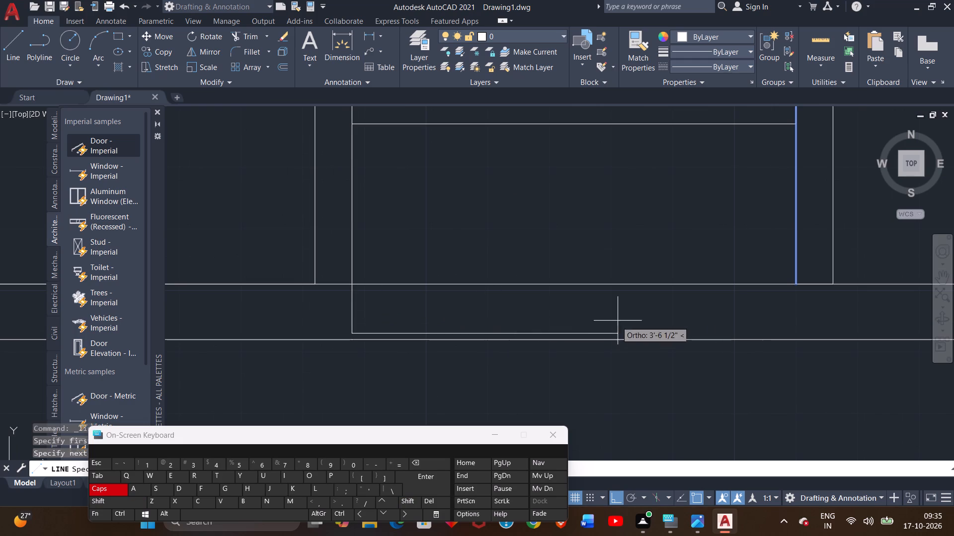
{"action": "left_click", "coordinate": [796, 333]}
{"action": "left_click", "coordinate": [794, 283]}
{"action": "right_click", "coordinate": [794, 283]}
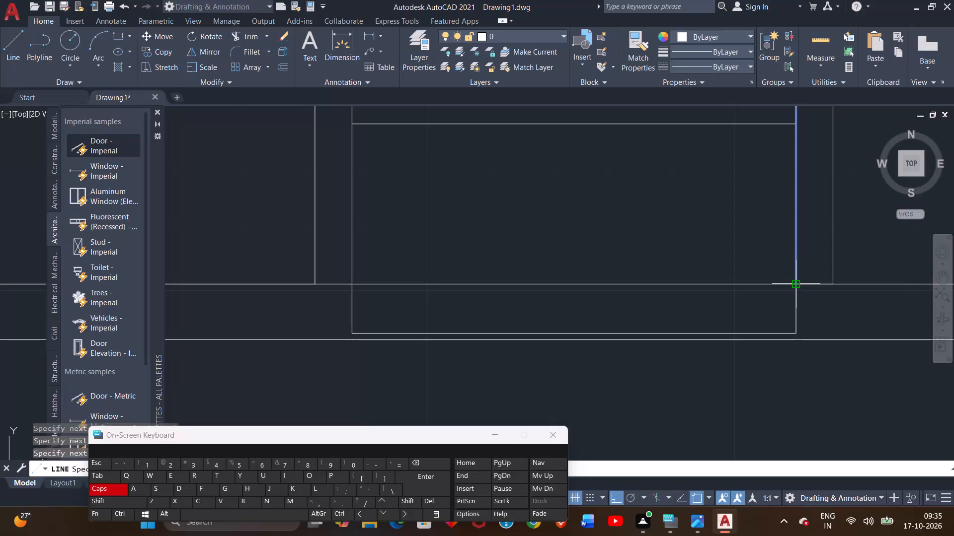
{"action": "left_click", "coordinate": [811, 291]}
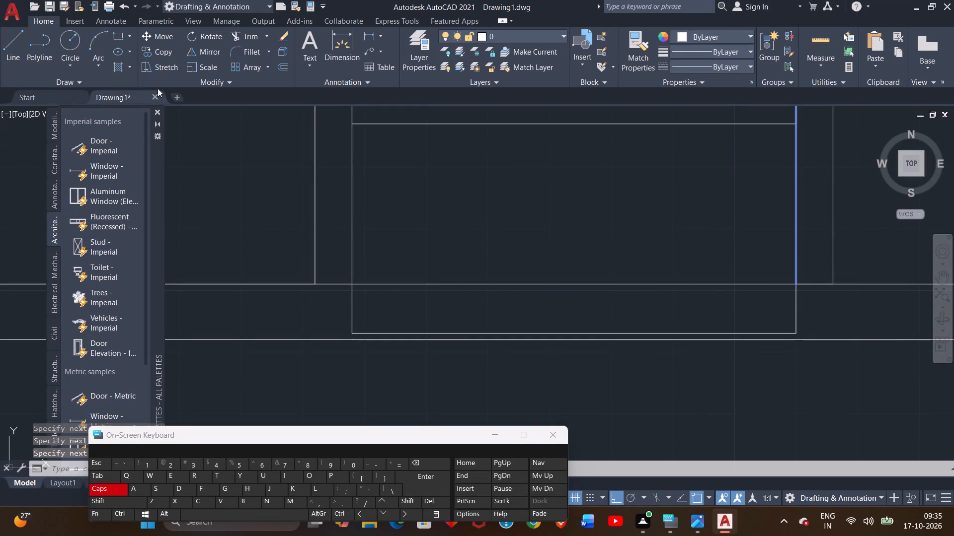
Trim the 9" wall's top line between the two sides of the recess outline.
{"action": "left_click", "coordinate": [237, 37]}
{"action": "left_click_drag", "start_coordinate": [456, 265], "coordinate": [458, 289]}
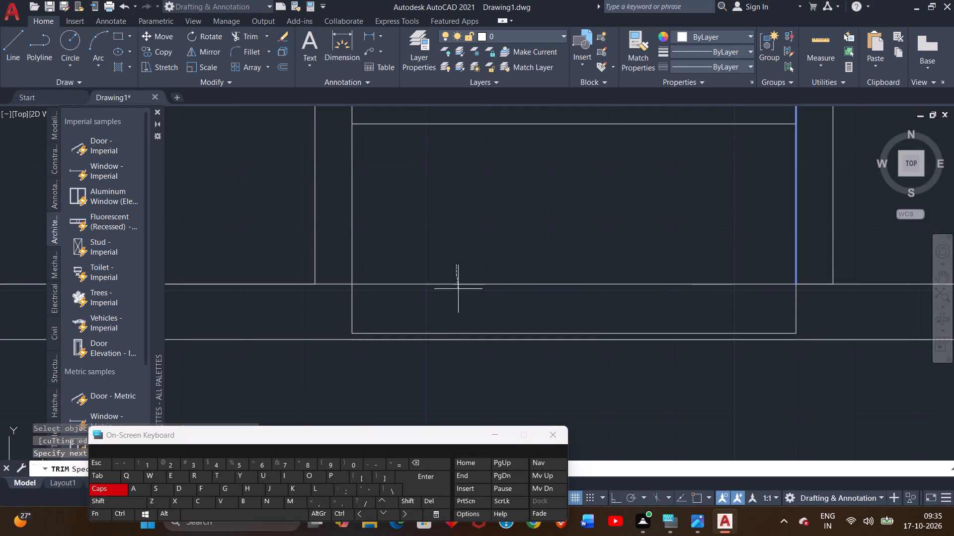
{"action": "left_click_drag", "start_coordinate": [458, 289], "coordinate": [461, 296]}
{"action": "left_click", "coordinate": [461, 296]}
{"action": "scroll", "coordinate": [441, 274], "scroll_direction": "down", "scroll_amount": 1}
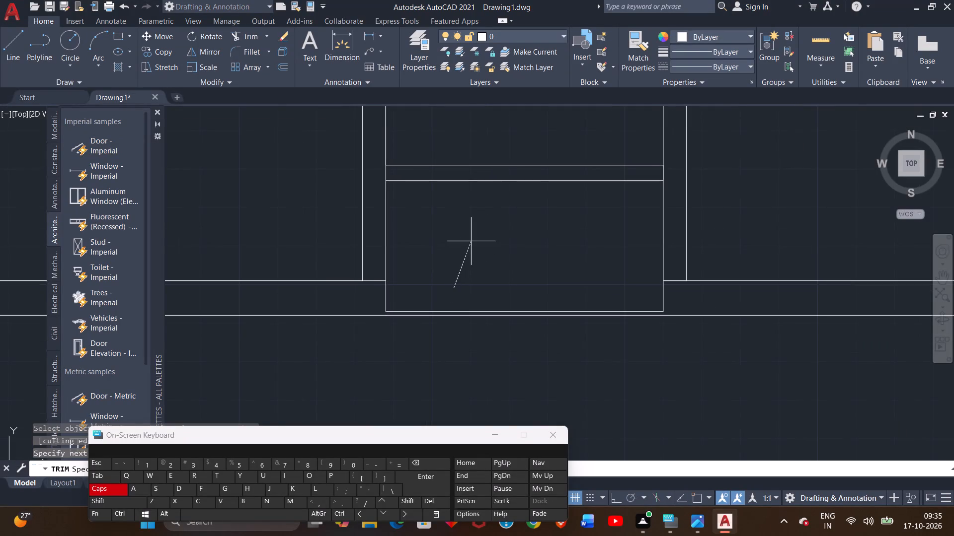
{"action": "middle_click_drag", "start_coordinate": [471, 240], "coordinate": [438, 232]}
{"action": "left_click", "coordinate": [437, 233]}
{"action": "left_click", "coordinate": [440, 236]}
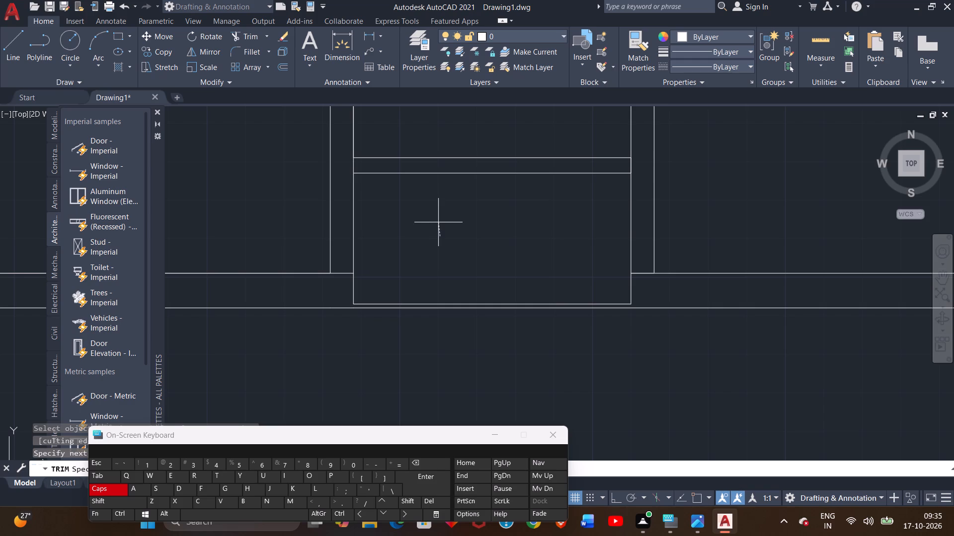
{"action": "right_click", "coordinate": [428, 239]}
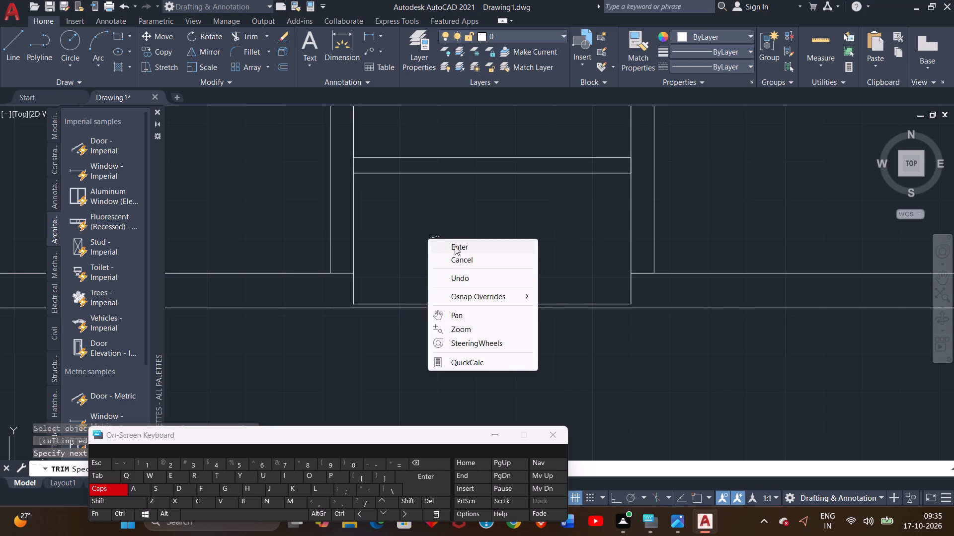
{"action": "left_click", "coordinate": [458, 246]}
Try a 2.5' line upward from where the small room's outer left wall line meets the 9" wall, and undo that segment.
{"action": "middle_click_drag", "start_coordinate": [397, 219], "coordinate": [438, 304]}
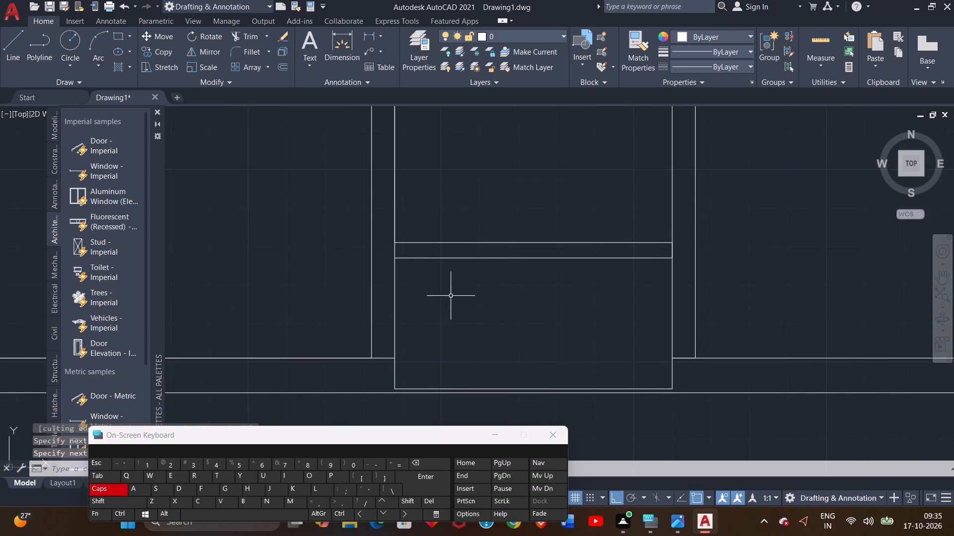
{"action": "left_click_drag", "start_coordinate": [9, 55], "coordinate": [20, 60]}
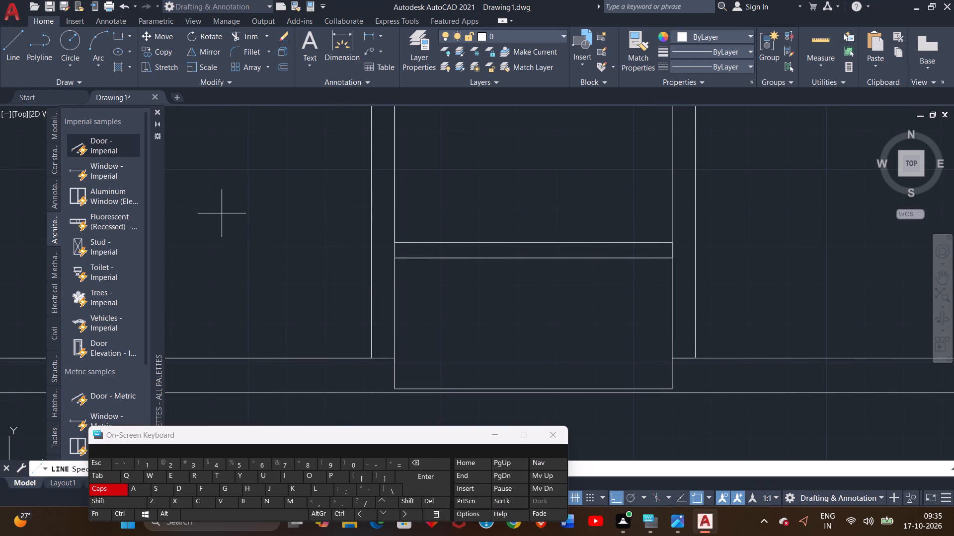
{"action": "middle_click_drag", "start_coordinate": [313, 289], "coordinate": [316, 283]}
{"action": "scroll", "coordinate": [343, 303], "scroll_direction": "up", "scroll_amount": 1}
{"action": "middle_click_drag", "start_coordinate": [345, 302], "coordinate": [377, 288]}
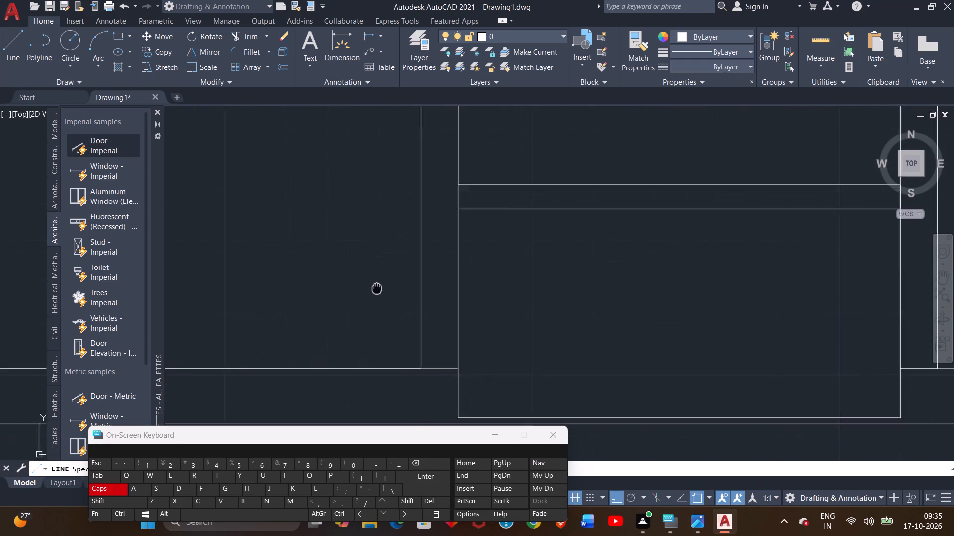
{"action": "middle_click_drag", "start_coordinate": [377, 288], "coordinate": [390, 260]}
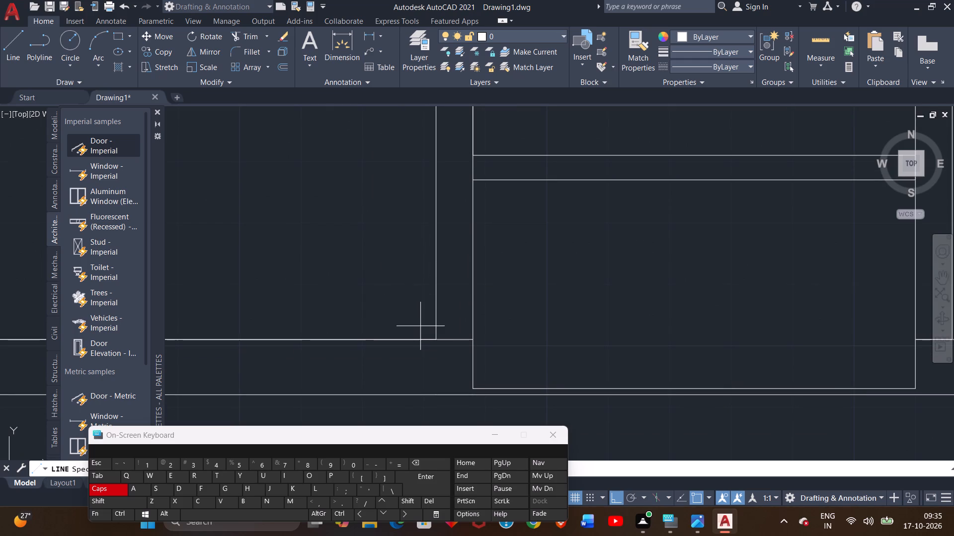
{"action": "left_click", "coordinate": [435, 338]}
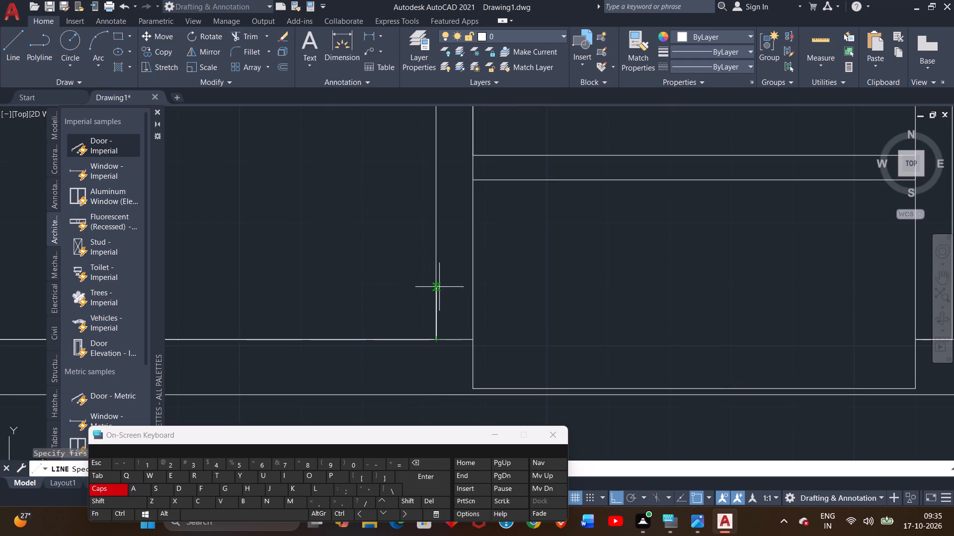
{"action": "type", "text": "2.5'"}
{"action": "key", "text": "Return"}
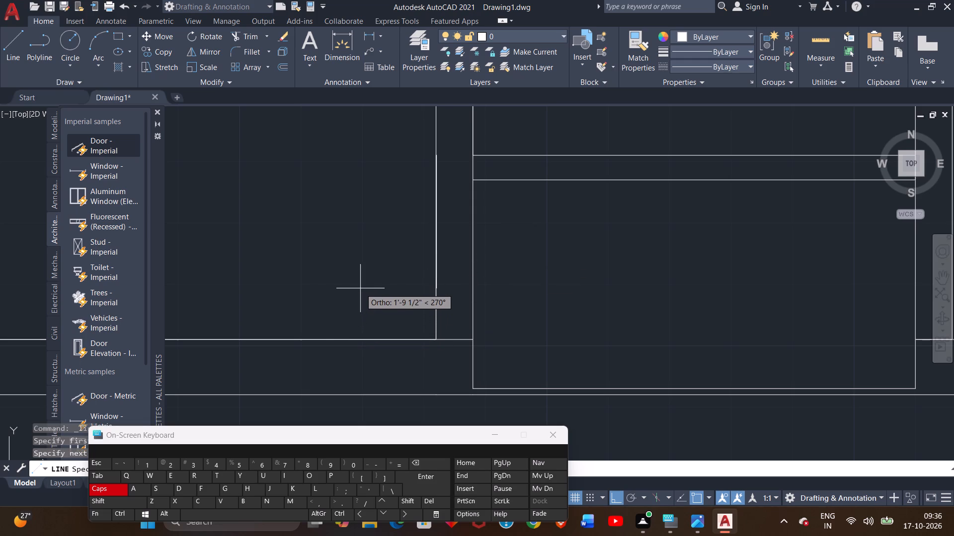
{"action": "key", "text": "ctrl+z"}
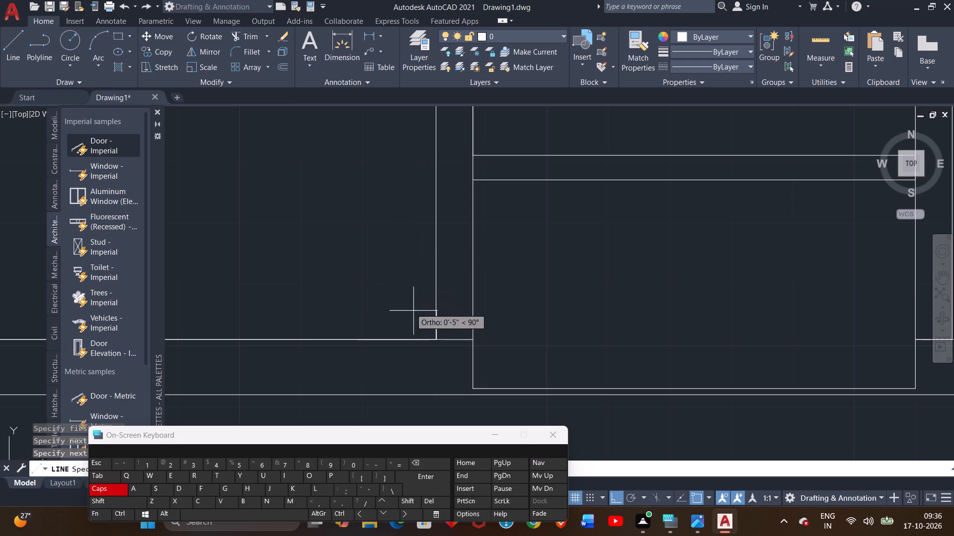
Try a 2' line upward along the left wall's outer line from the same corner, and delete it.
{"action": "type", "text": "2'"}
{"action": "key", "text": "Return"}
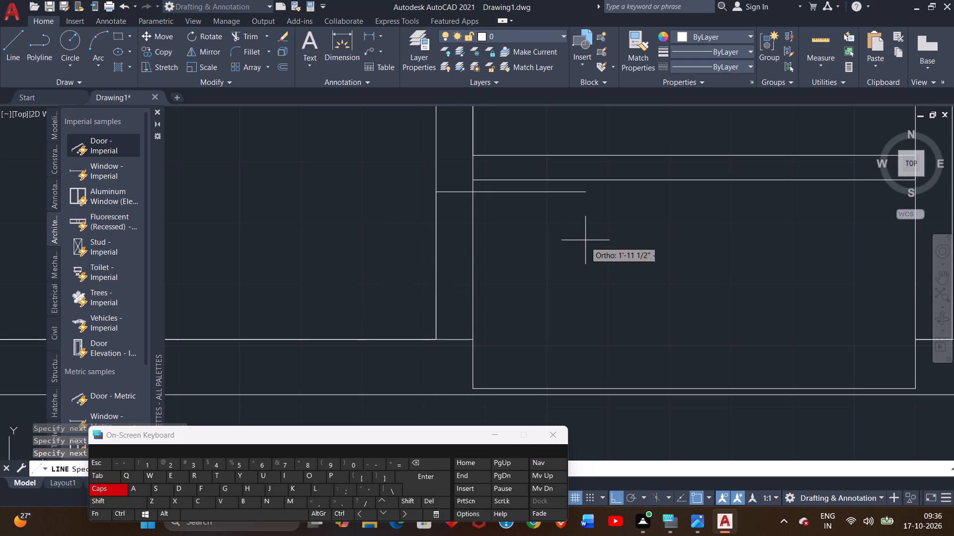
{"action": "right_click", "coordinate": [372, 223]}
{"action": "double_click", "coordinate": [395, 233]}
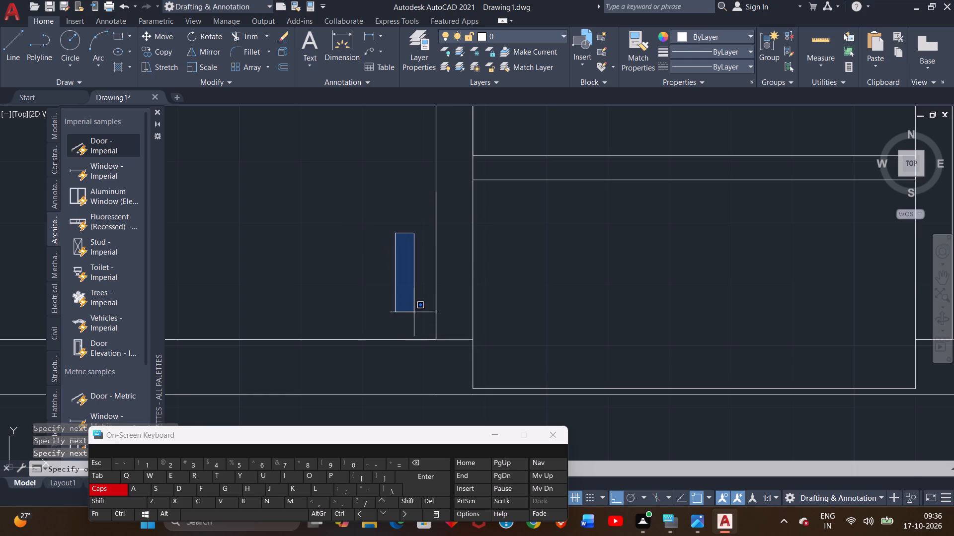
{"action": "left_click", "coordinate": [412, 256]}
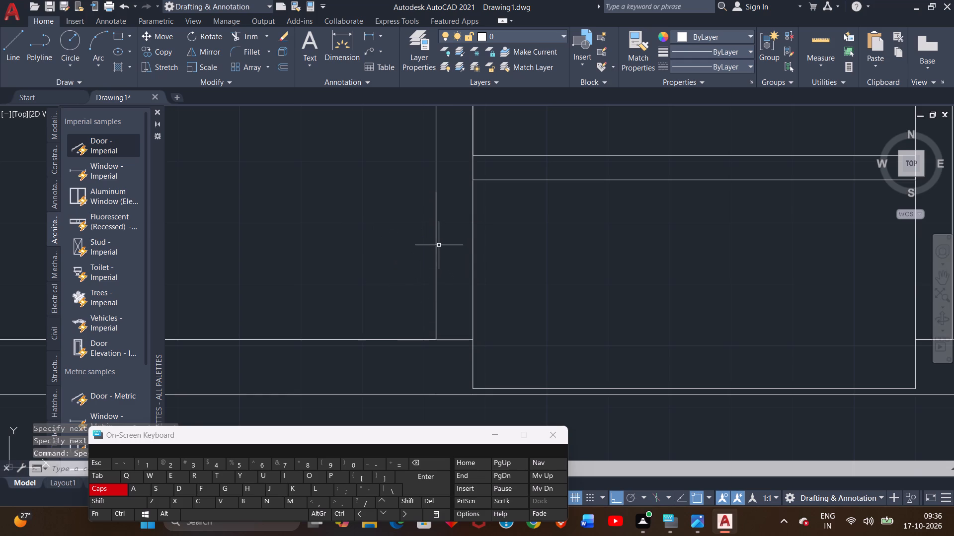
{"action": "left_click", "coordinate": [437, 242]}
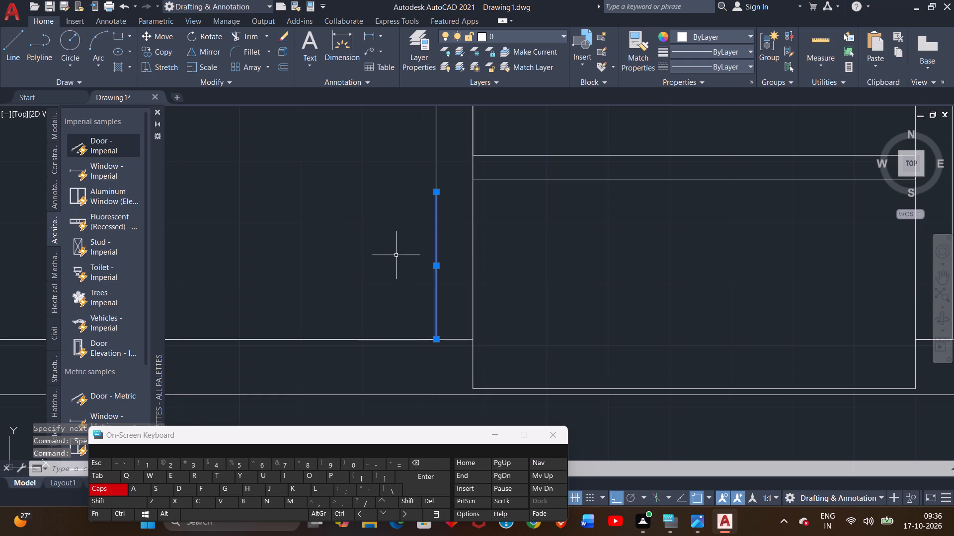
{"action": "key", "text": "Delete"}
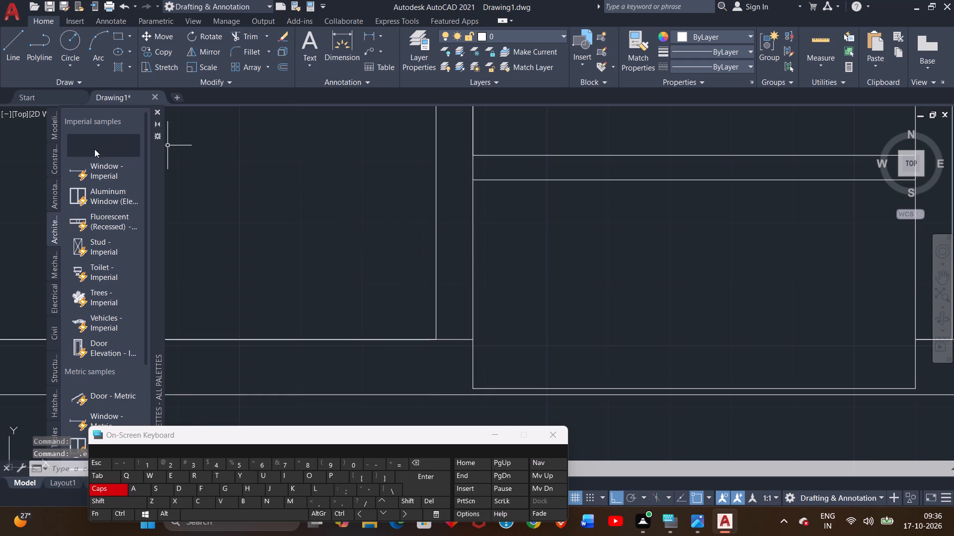
Measure the distance from the cross partition's lower line to the 9" wall's top line along the left wall's inner face.
{"action": "left_click", "coordinate": [339, 41]}
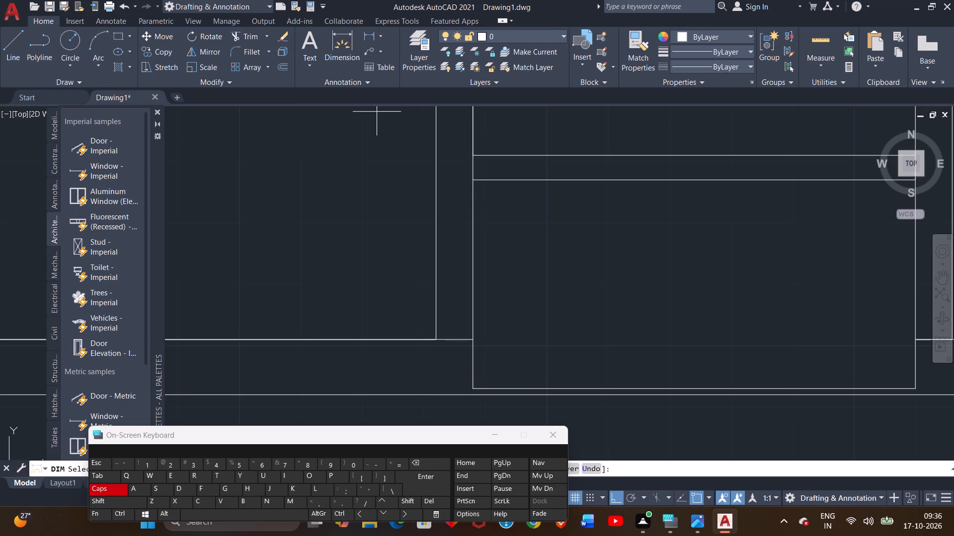
{"action": "left_click", "coordinate": [472, 180]}
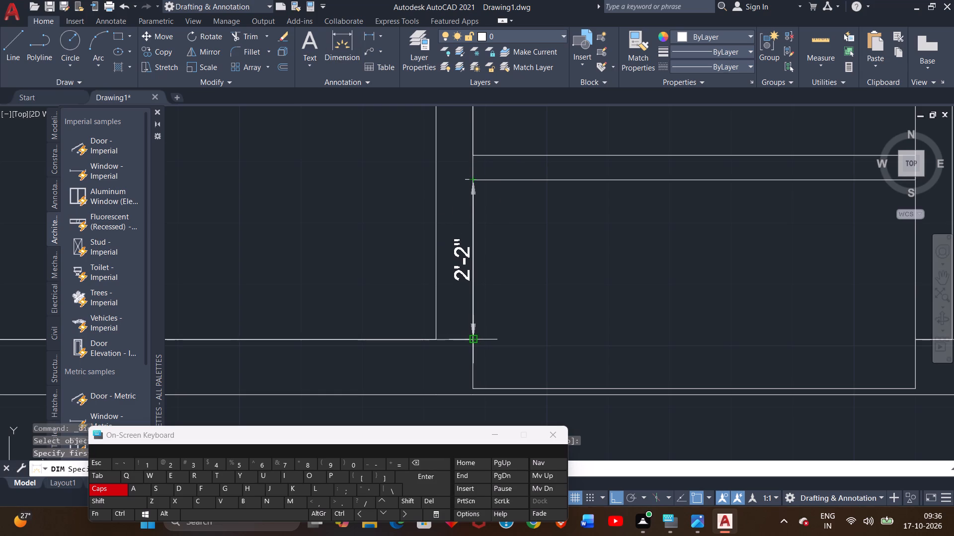
{"action": "right_click", "coordinate": [482, 316]}
{"action": "double_click", "coordinate": [505, 317]}
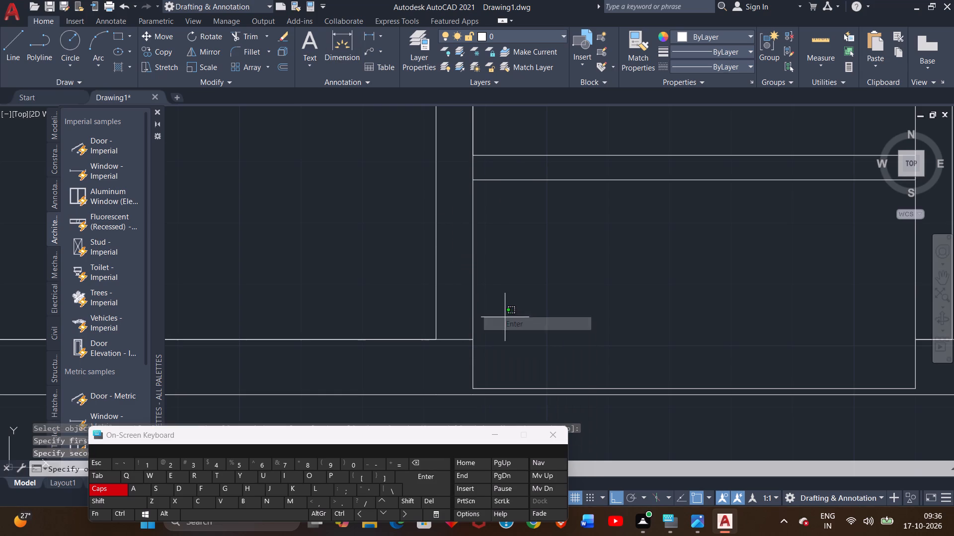
{"action": "middle_click_drag", "start_coordinate": [507, 320], "coordinate": [437, 286]}
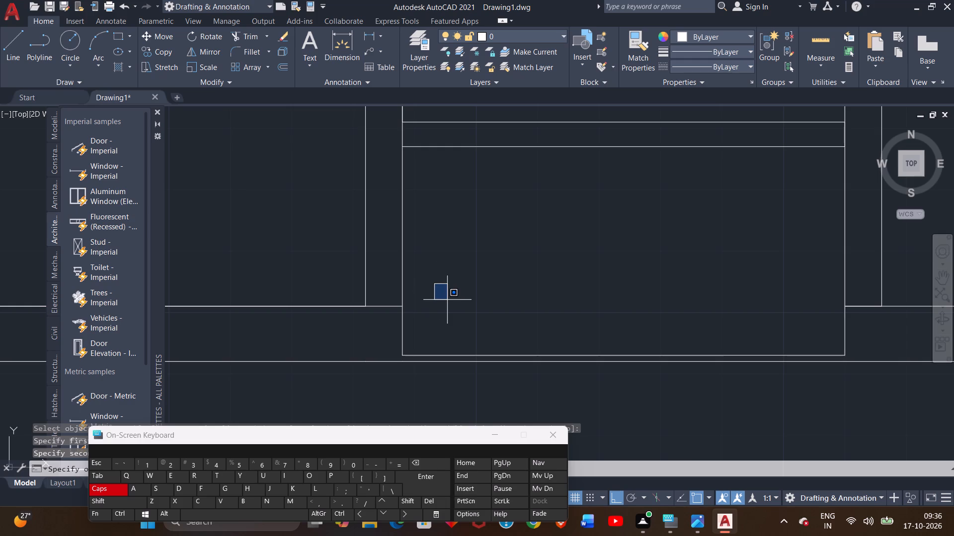
{"action": "left_click", "coordinate": [447, 298]}
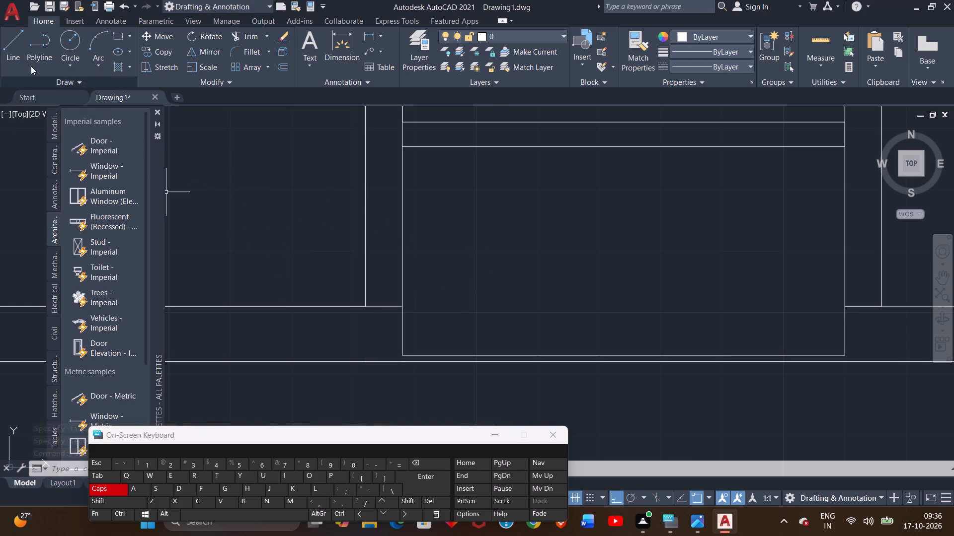
Draw a line 2' up from the left wall's outer bottom corner and across the wall thickness to its inner line.
{"action": "left_click", "coordinate": [4, 43]}
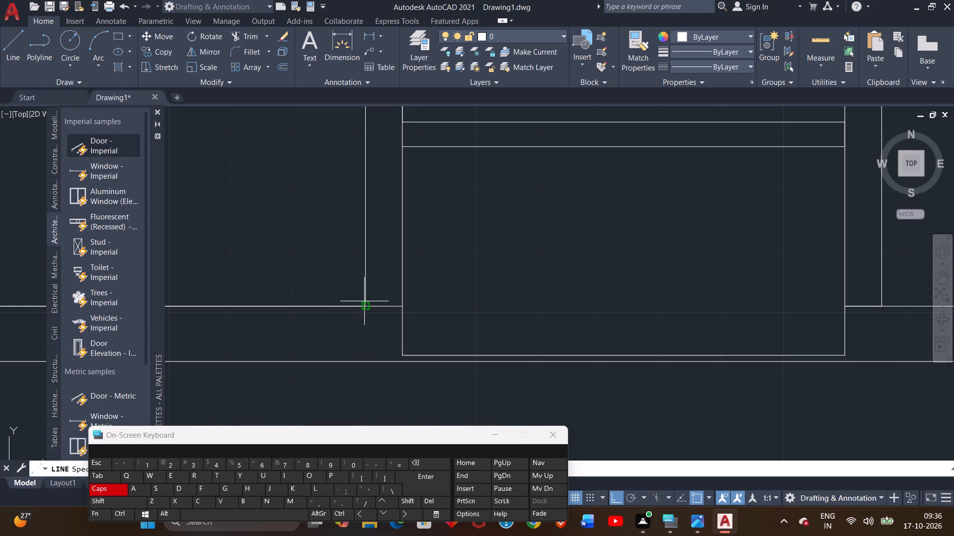
{"action": "left_click", "coordinate": [368, 306]}
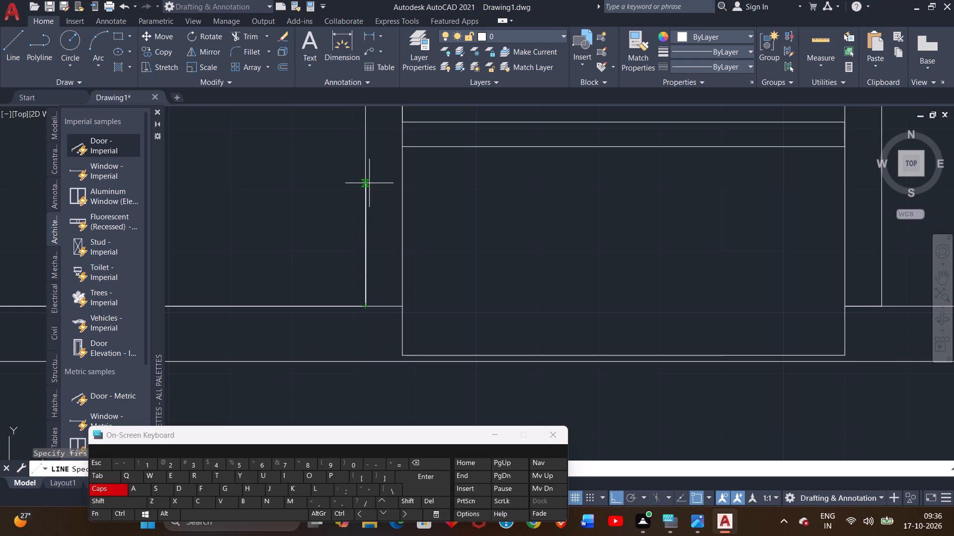
{"action": "type", "text": "2'"}
{"action": "key", "text": "Return"}
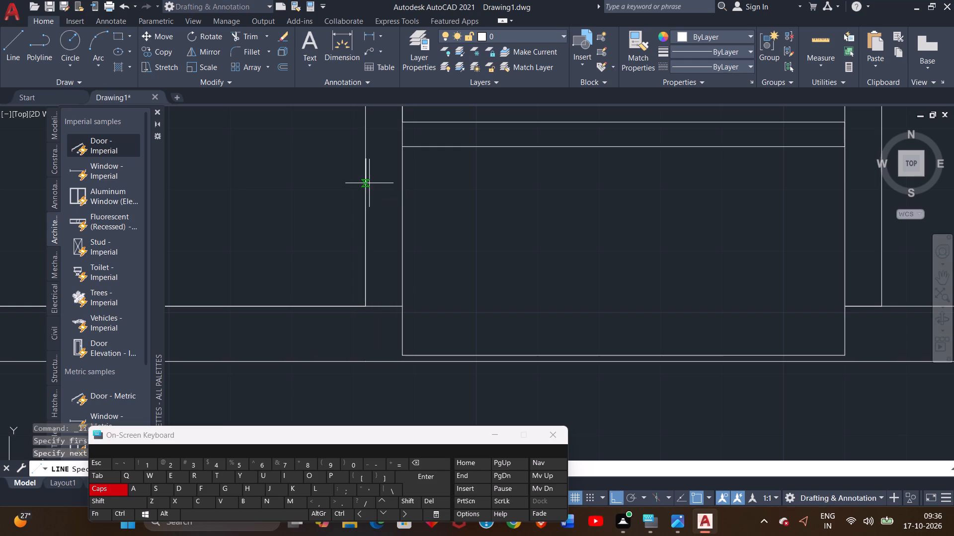
{"action": "left_click", "coordinate": [400, 162]}
{"action": "right_click", "coordinate": [404, 160]}
{"action": "left_click", "coordinate": [424, 165]}
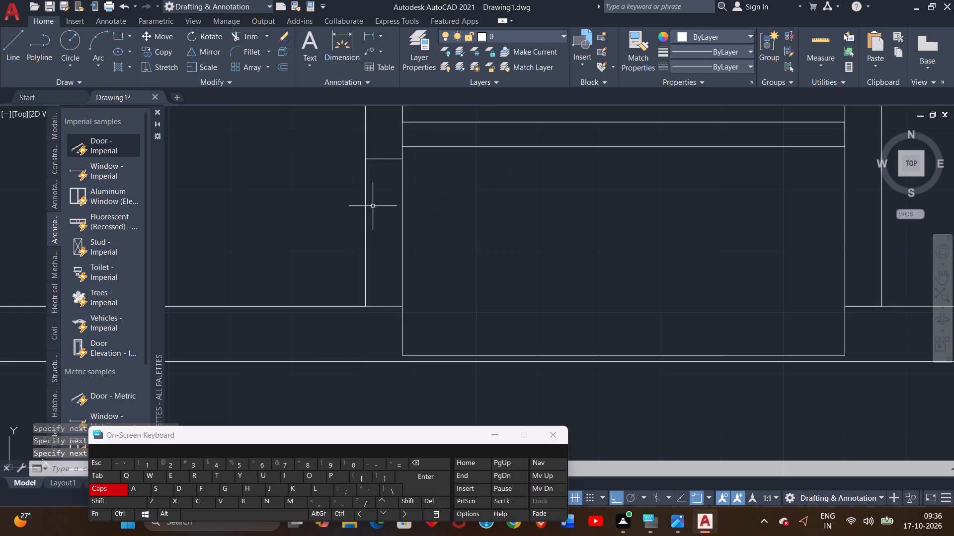
Trim the left wall's lines between the new cross line and the 9" wall to open a 2' doorway.
{"action": "left_click", "coordinate": [243, 31]}
{"action": "left_click_drag", "start_coordinate": [350, 225], "coordinate": [429, 229]}
{"action": "left_click", "coordinate": [429, 229]}
{"action": "right_click", "coordinate": [404, 226]}
{"action": "left_click", "coordinate": [425, 235]}
{"action": "scroll", "coordinate": [384, 228], "scroll_direction": "down", "scroll_amount": 2}
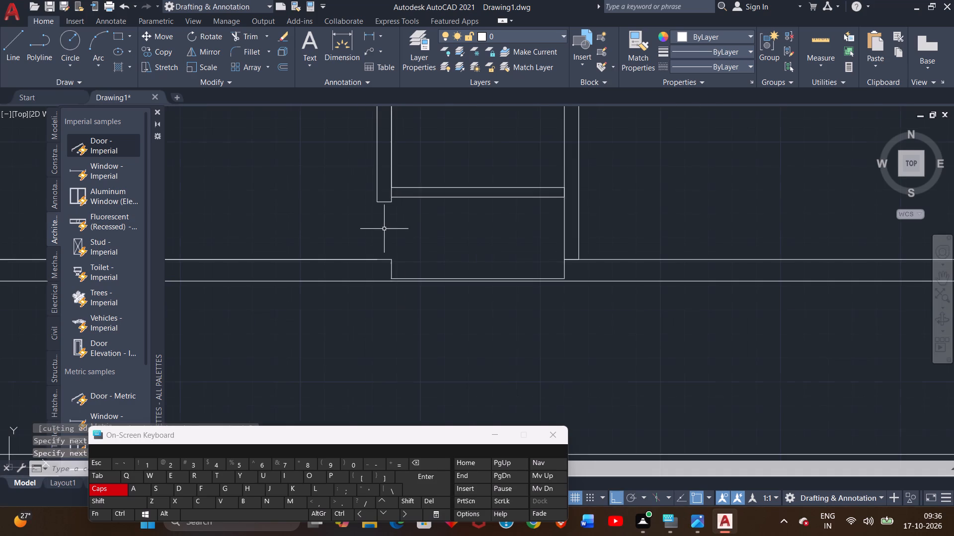
Insert a Door - Imperial block in the open space beside the new doorway, just above the 9" wall.
{"action": "middle_click_drag", "start_coordinate": [384, 229], "coordinate": [420, 241]}
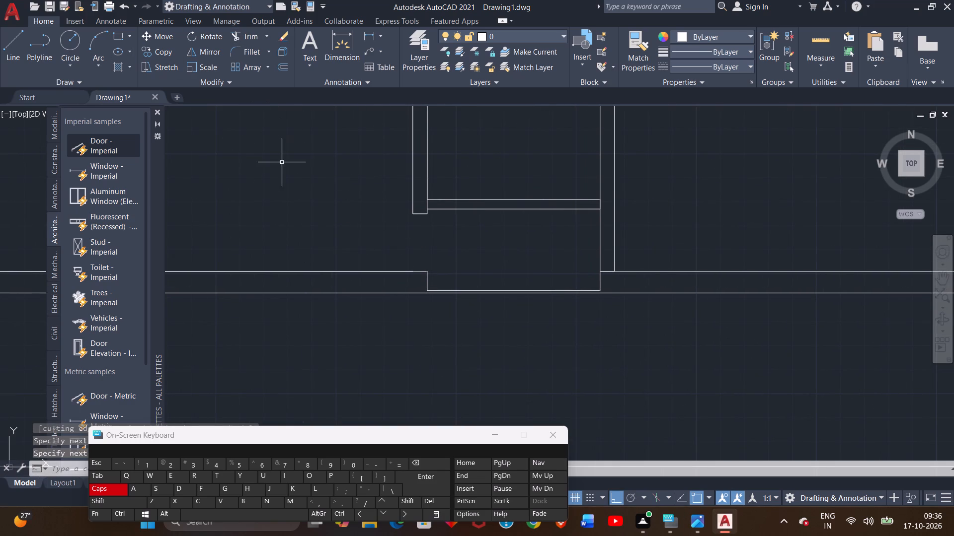
{"action": "left_click_drag", "start_coordinate": [104, 145], "coordinate": [289, 254]}
{"action": "left_click", "coordinate": [289, 254]}
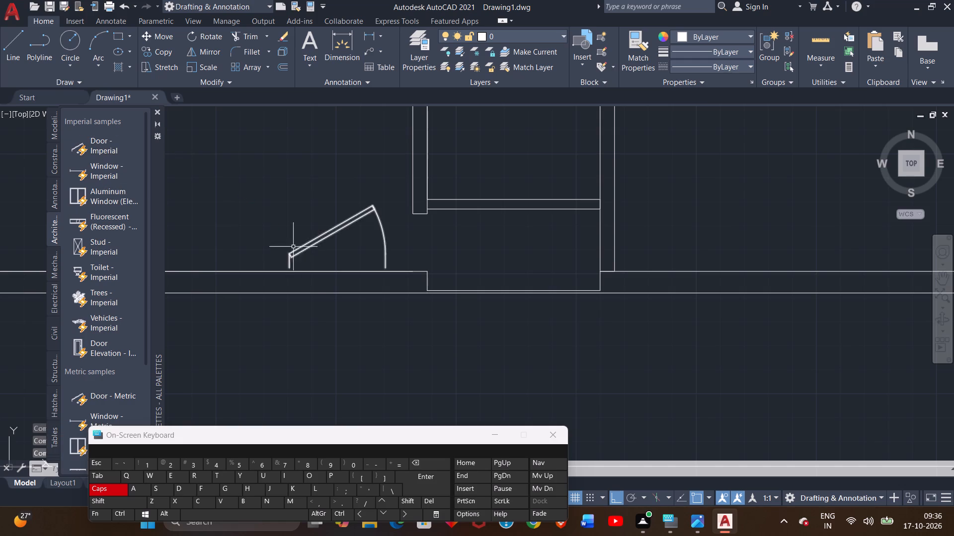
{"action": "scroll", "coordinate": [347, 329], "scroll_direction": "up", "scroll_amount": 1}
{"action": "right_click", "coordinate": [328, 335]}
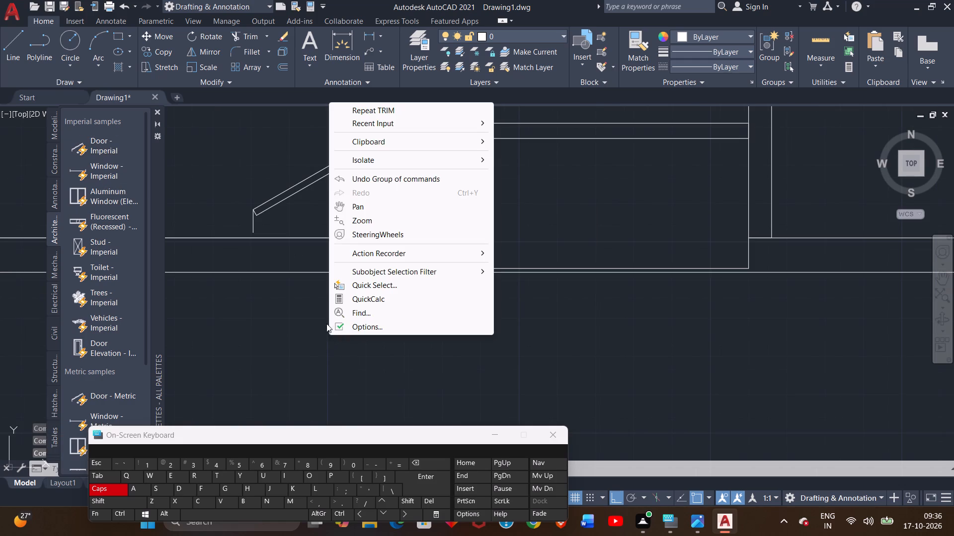
{"action": "left_click", "coordinate": [287, 316]}
{"action": "left_click", "coordinate": [285, 316]}
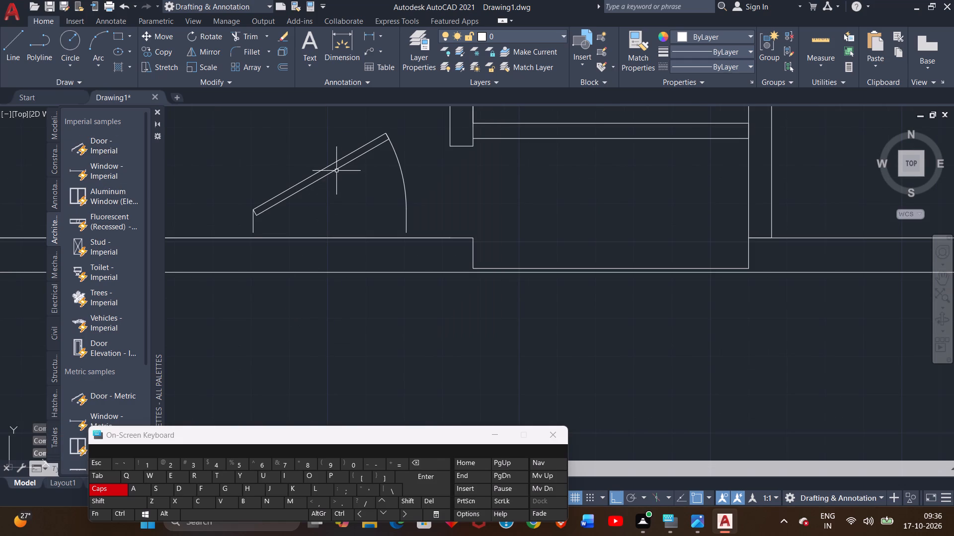
Set the inserted door's opening angle to Open 90º.
{"action": "left_click", "coordinate": [336, 170]}
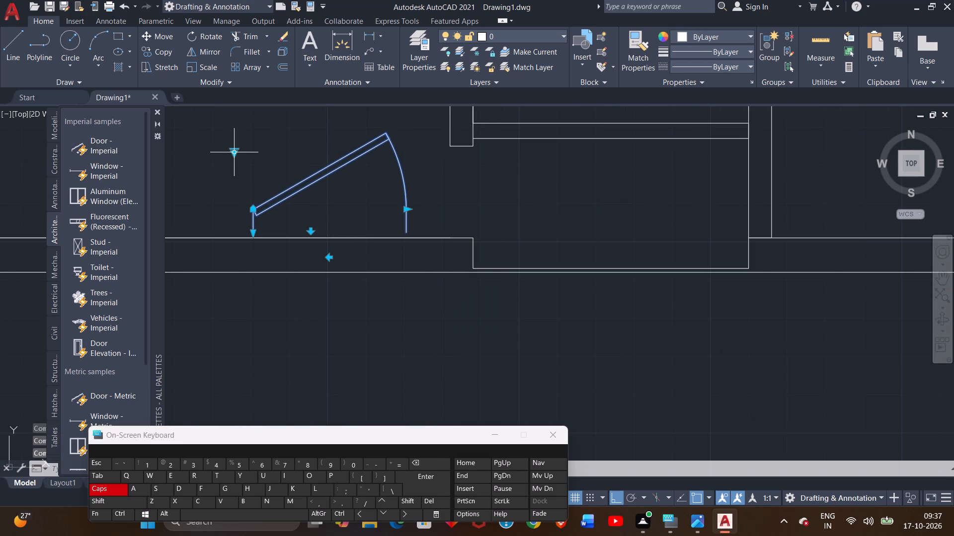
{"action": "double_click", "coordinate": [231, 152]}
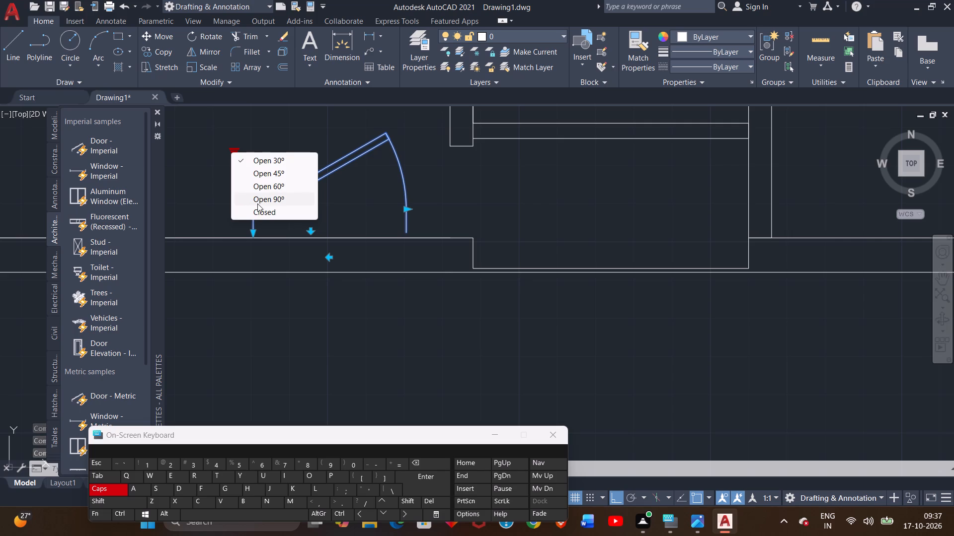
{"action": "left_click", "coordinate": [257, 203]}
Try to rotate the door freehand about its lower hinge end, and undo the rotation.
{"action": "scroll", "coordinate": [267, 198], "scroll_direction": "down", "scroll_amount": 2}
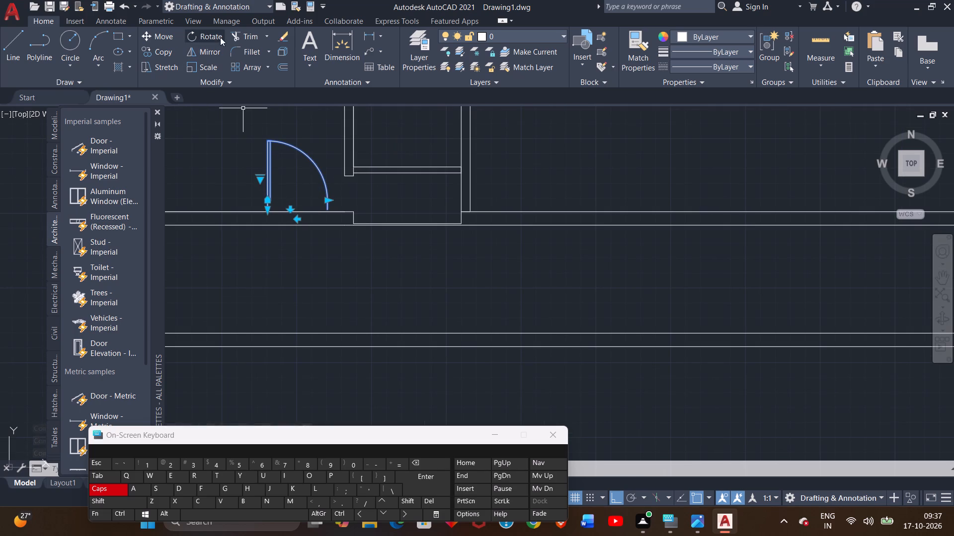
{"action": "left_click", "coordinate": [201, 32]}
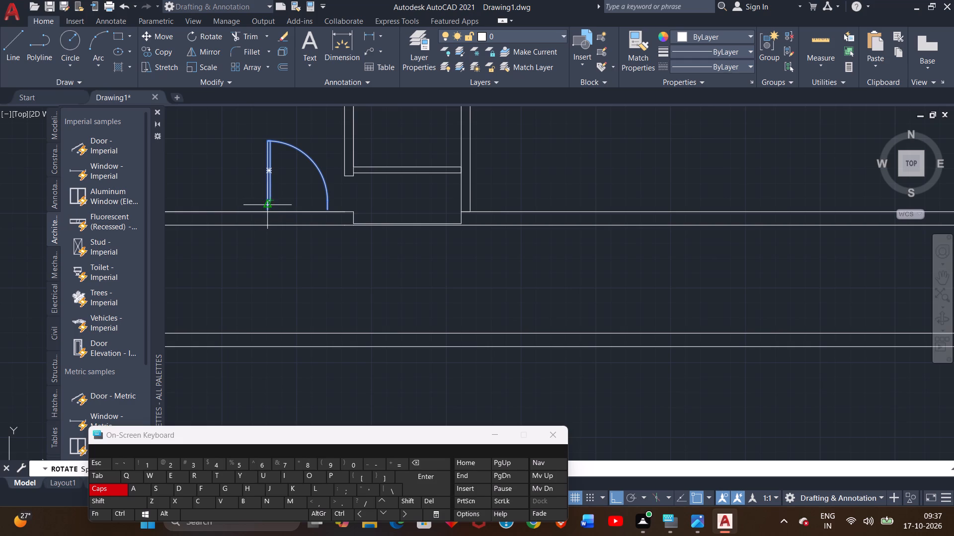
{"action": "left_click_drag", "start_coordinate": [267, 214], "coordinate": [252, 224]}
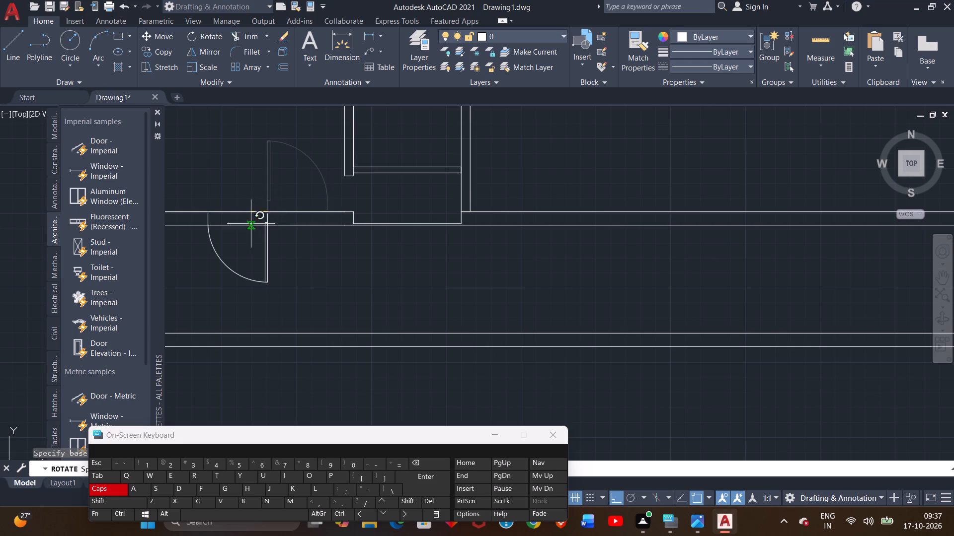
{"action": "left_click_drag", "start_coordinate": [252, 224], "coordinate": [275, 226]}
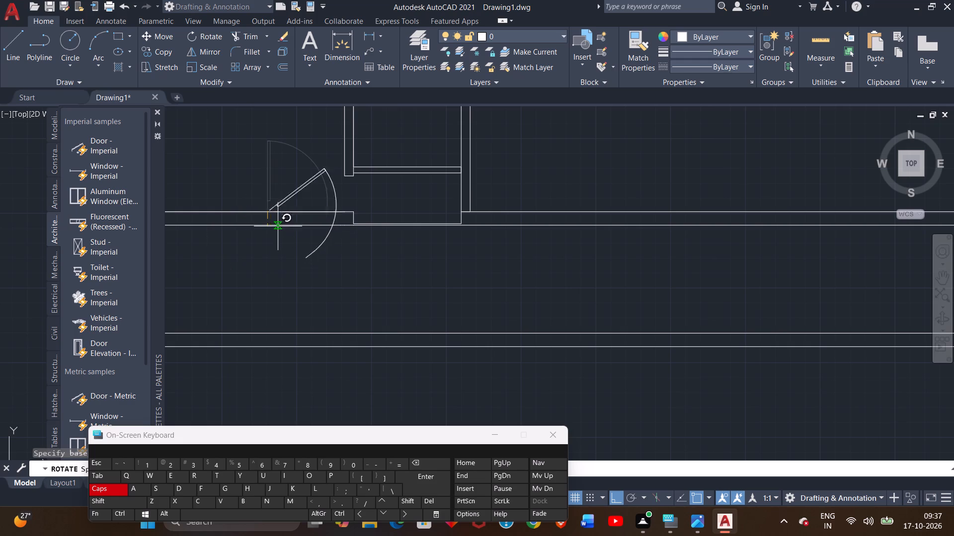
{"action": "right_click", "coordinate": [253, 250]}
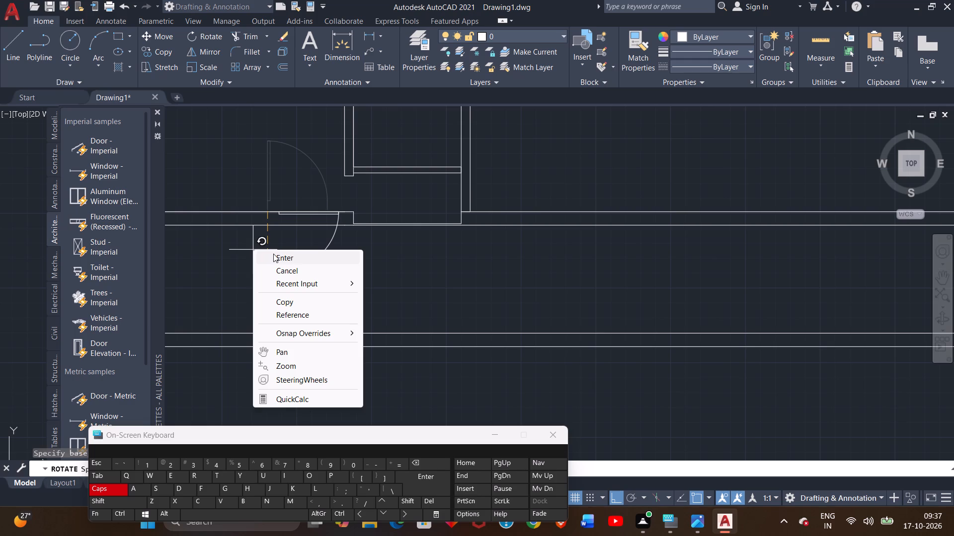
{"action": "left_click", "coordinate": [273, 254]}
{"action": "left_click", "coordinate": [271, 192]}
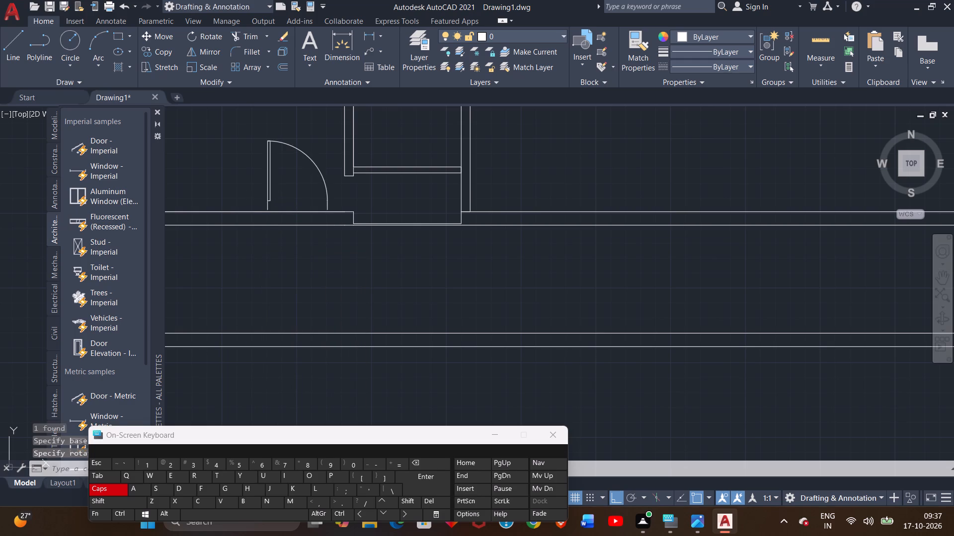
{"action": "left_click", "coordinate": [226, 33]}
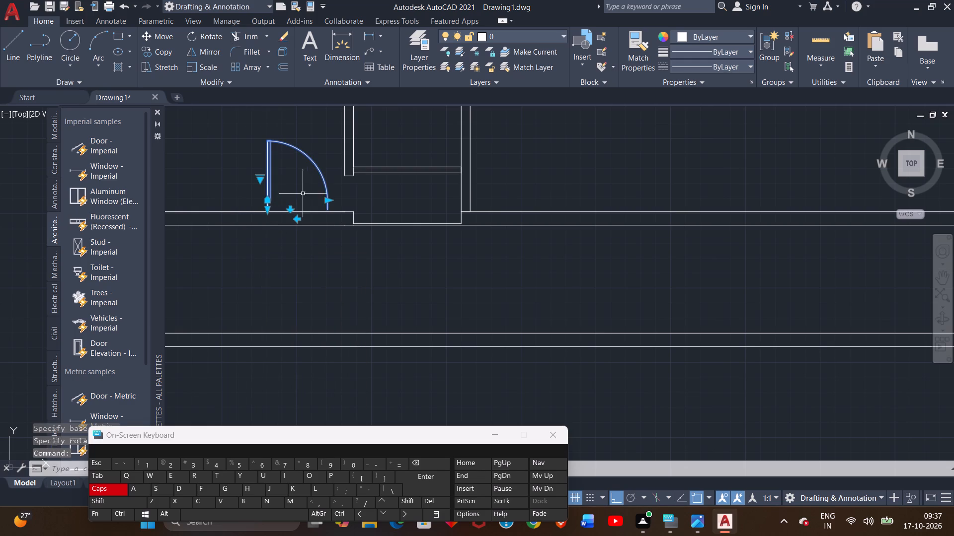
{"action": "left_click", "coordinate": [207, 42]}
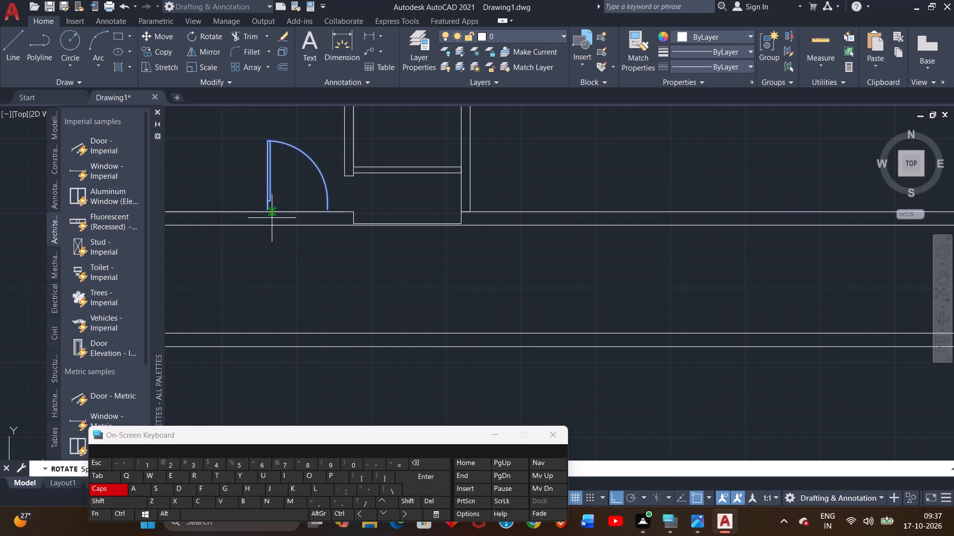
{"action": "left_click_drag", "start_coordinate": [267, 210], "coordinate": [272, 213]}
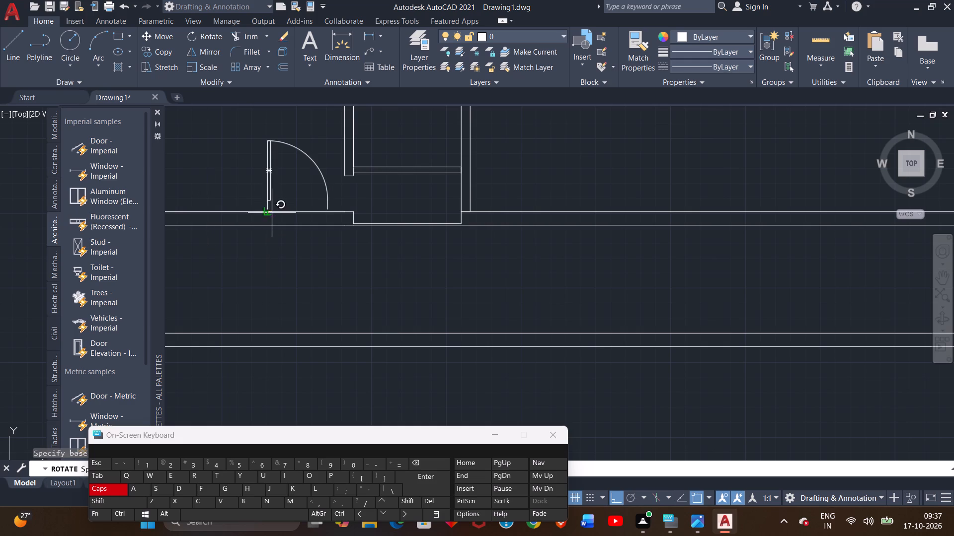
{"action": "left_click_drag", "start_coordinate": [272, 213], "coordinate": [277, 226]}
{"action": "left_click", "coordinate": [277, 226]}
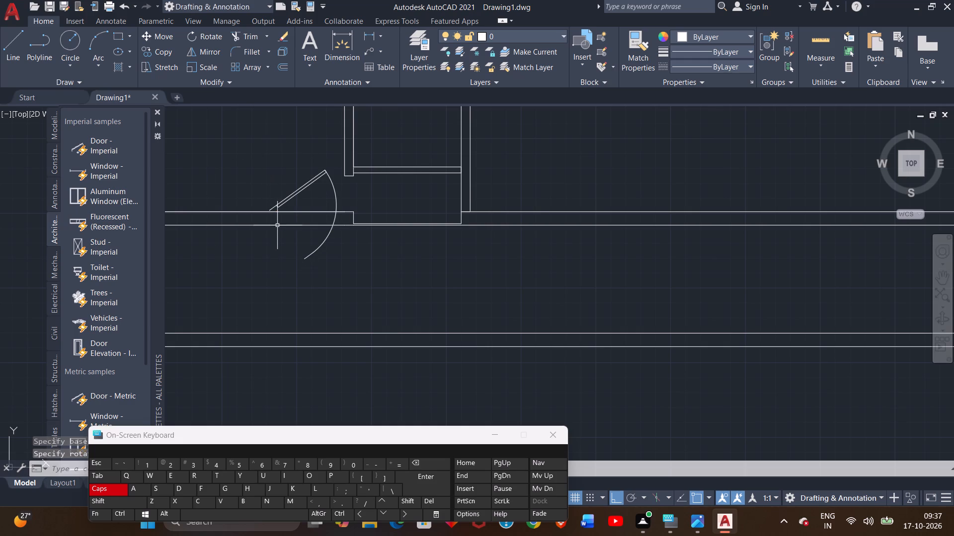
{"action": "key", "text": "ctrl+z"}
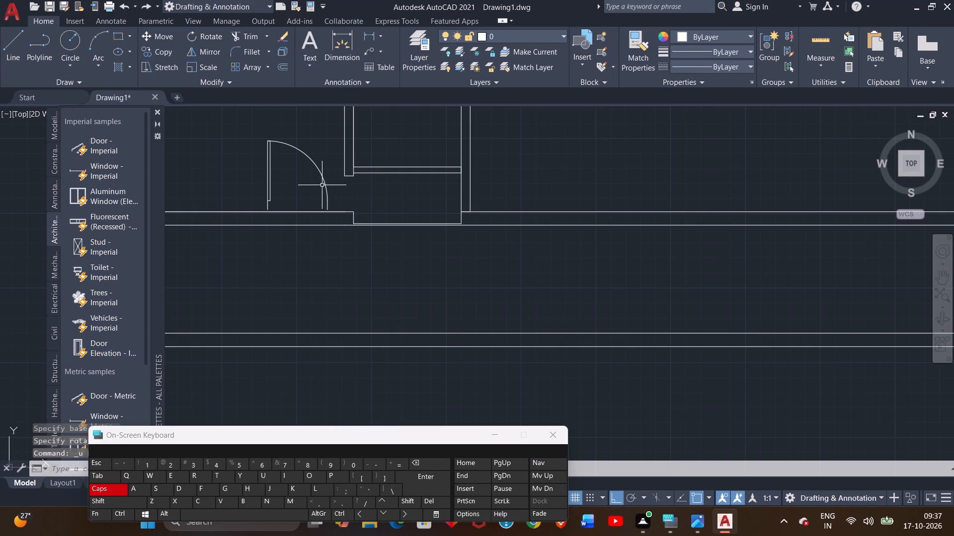
Rotate the door 90° counterclockwise about its lower hinge end so its leaf lies parallel to the 9" wall.
{"action": "left_click", "coordinate": [311, 157]}
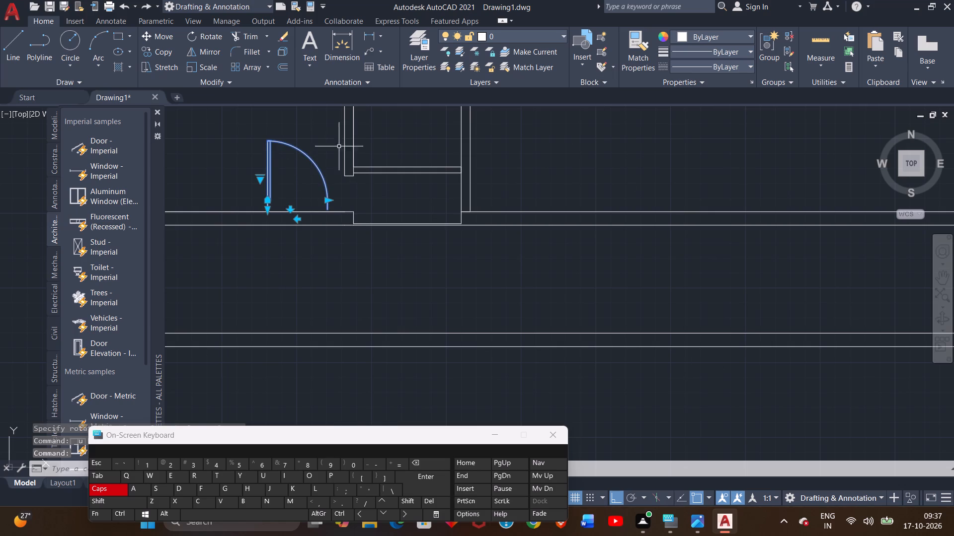
{"action": "left_click_drag", "start_coordinate": [208, 42], "coordinate": [209, 38]}
{"action": "left_click", "coordinate": [209, 38]}
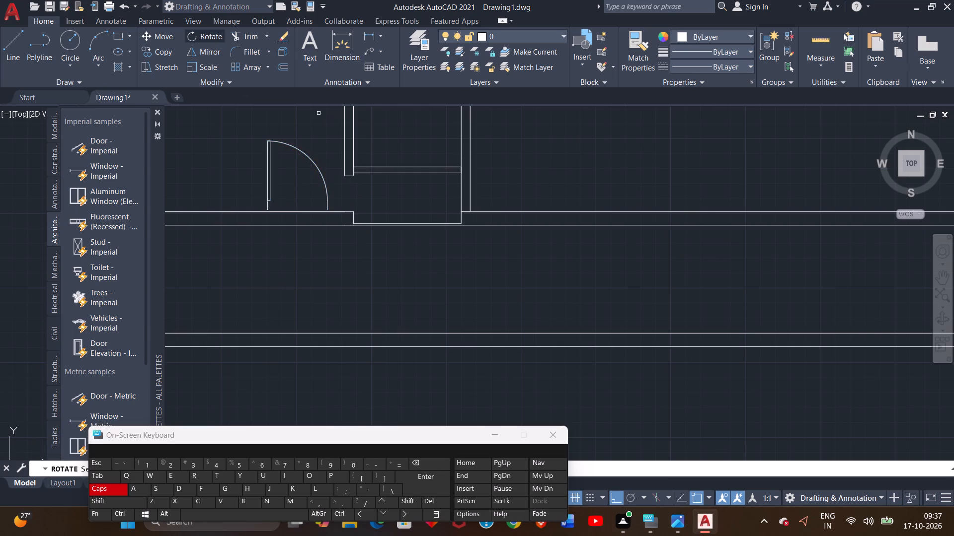
{"action": "left_click", "coordinate": [270, 166]}
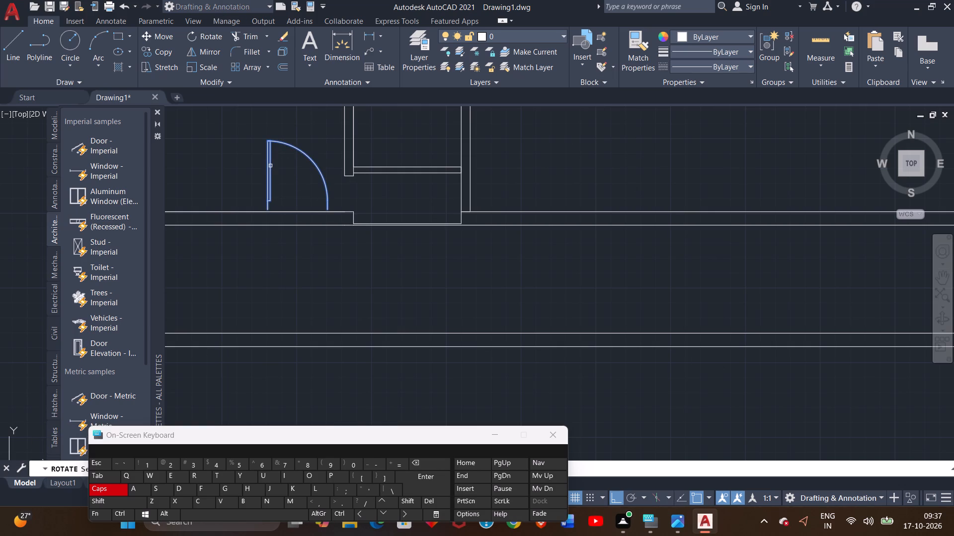
{"action": "right_click", "coordinate": [270, 166]}
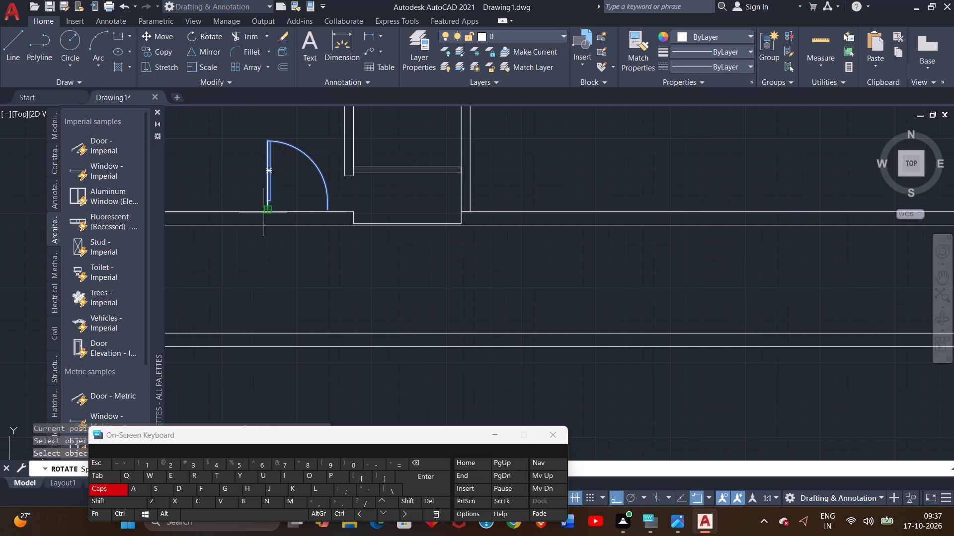
{"action": "left_click_drag", "start_coordinate": [267, 214], "coordinate": [282, 200]}
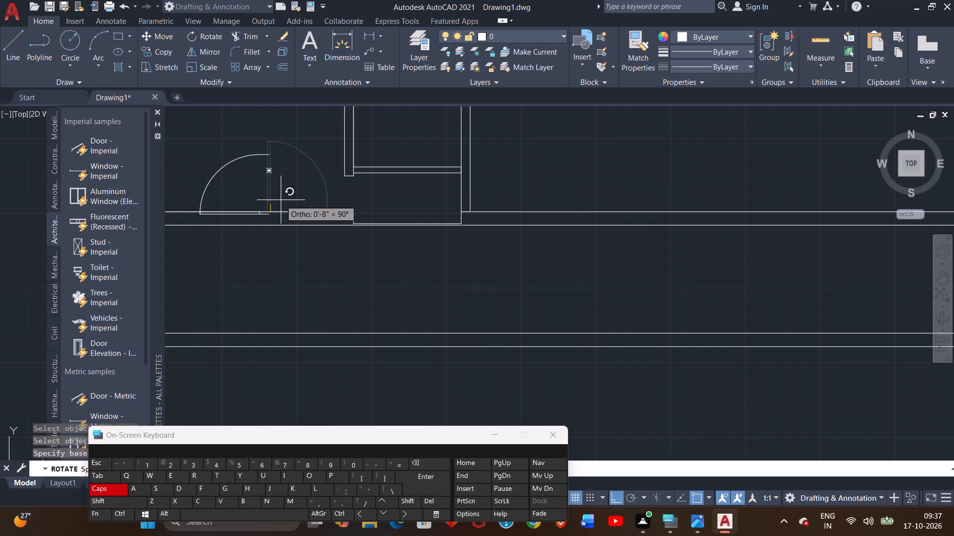
{"action": "left_click_drag", "start_coordinate": [282, 200], "coordinate": [283, 198]}
{"action": "left_click", "coordinate": [283, 198]}
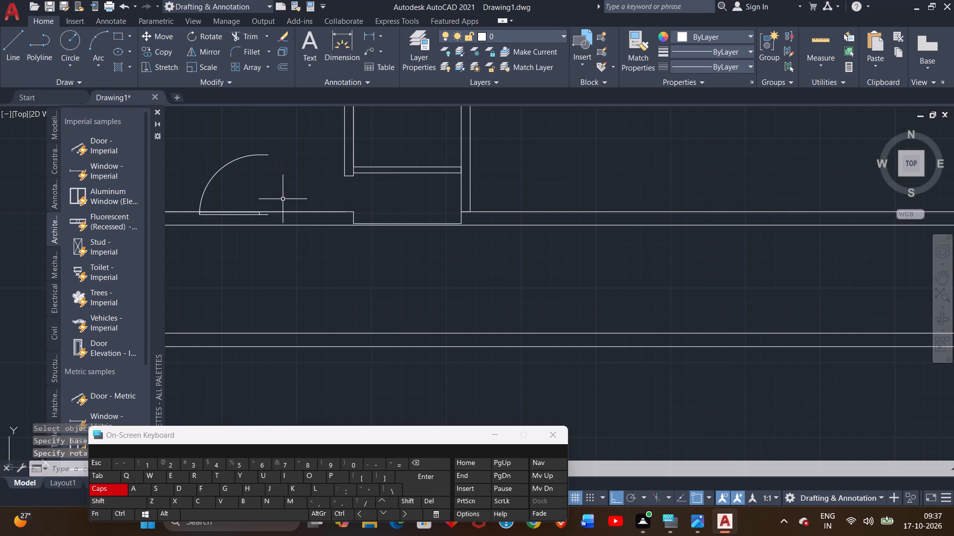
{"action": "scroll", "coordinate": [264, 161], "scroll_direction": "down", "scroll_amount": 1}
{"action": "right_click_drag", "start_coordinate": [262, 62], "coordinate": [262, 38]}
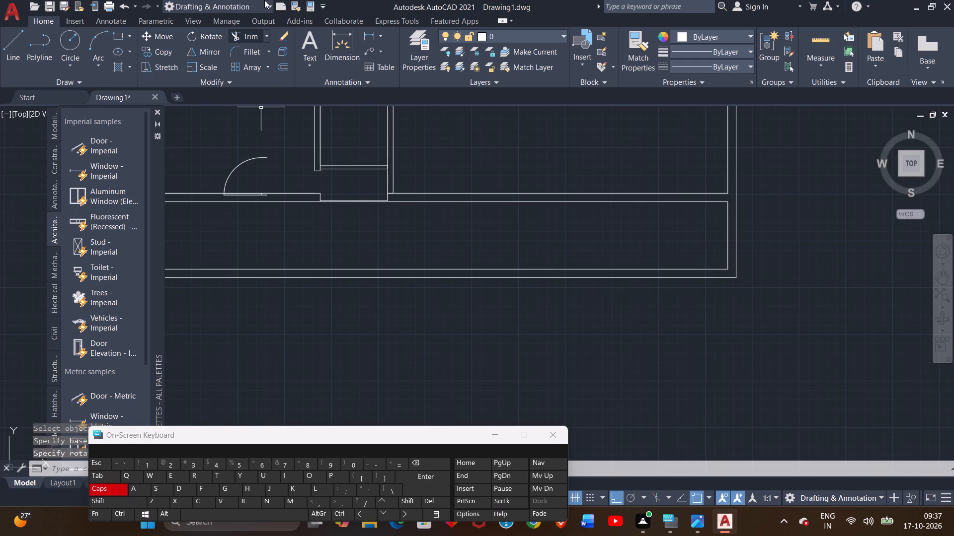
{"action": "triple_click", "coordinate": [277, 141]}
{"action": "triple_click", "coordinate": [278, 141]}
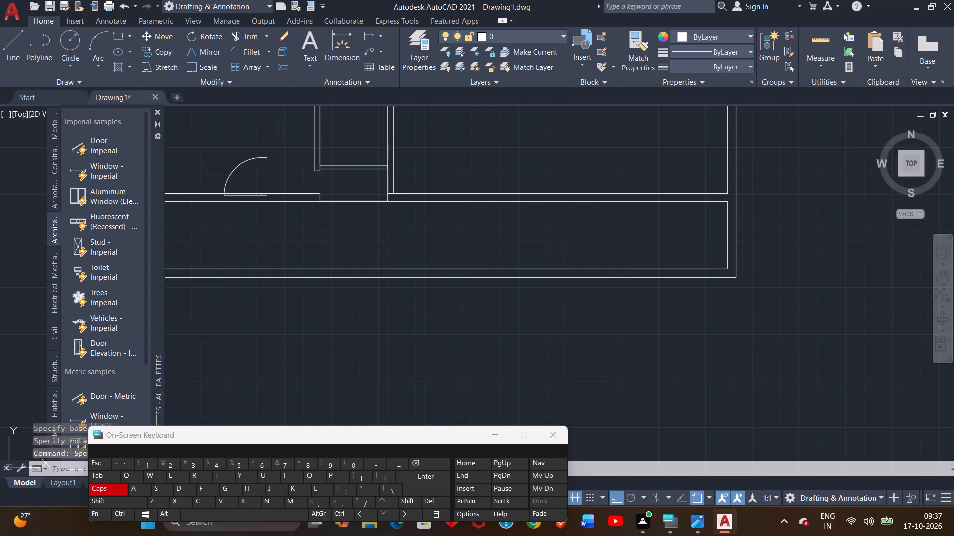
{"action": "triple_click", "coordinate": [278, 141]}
Move the door by its hinge end onto the upper corner of the 9" wall's recess at the doorway.
{"action": "left_click", "coordinate": [257, 158]}
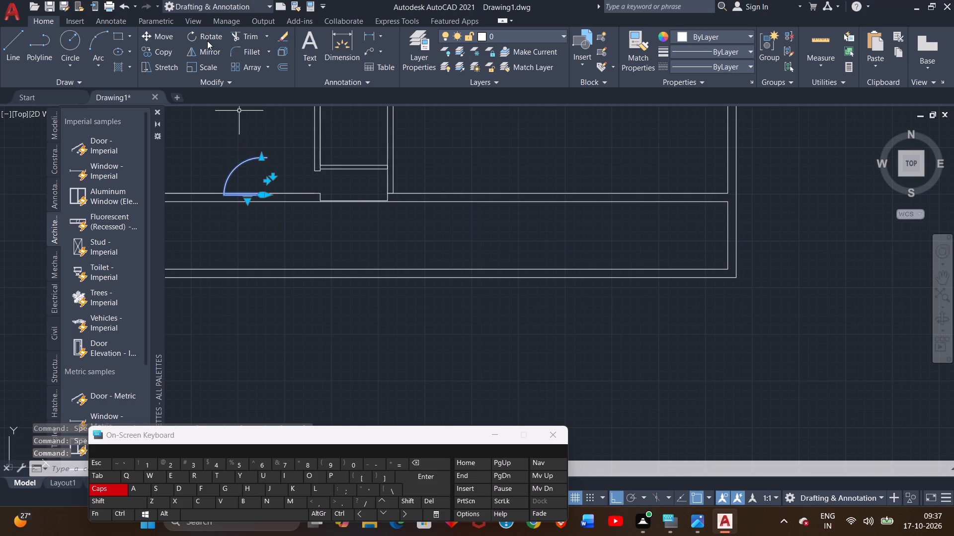
{"action": "left_click_drag", "start_coordinate": [169, 46], "coordinate": [171, 67]}
{"action": "scroll", "coordinate": [265, 195], "scroll_direction": "up", "scroll_amount": 6}
{"action": "scroll", "coordinate": [258, 193], "scroll_direction": "down", "scroll_amount": 1}
{"action": "middle_click_drag", "start_coordinate": [258, 193], "coordinate": [298, 216]}
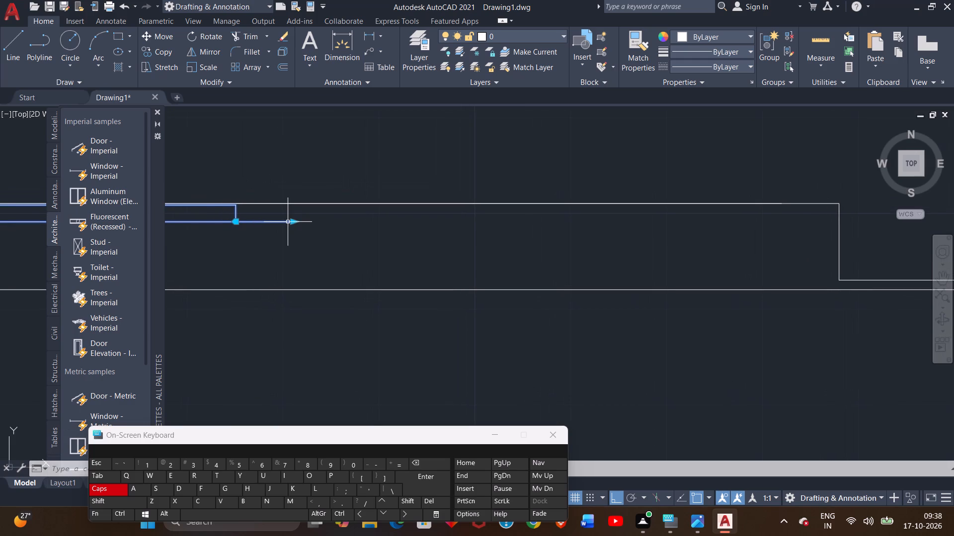
{"action": "left_click_drag", "start_coordinate": [290, 222], "coordinate": [322, 223]}
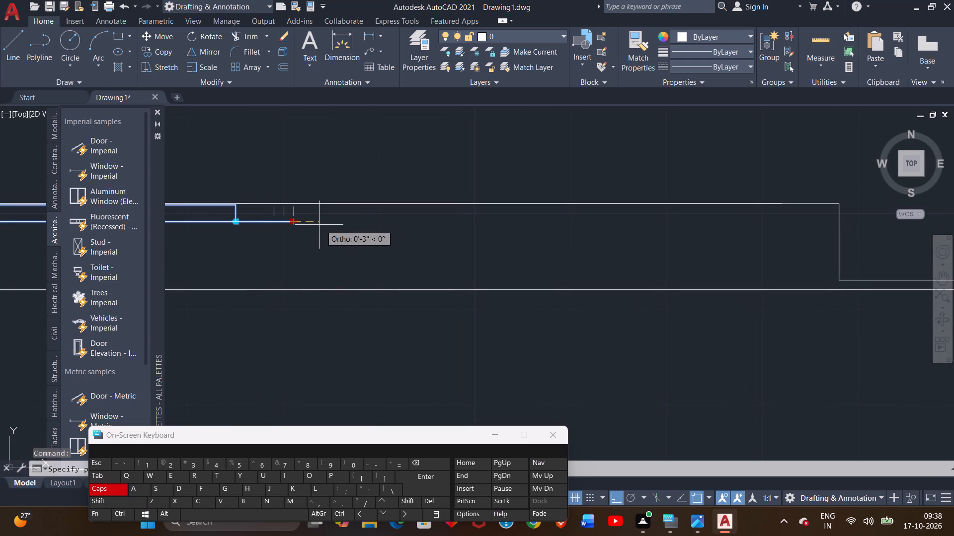
{"action": "left_click", "coordinate": [298, 220]}
{"action": "left_click", "coordinate": [174, 32]}
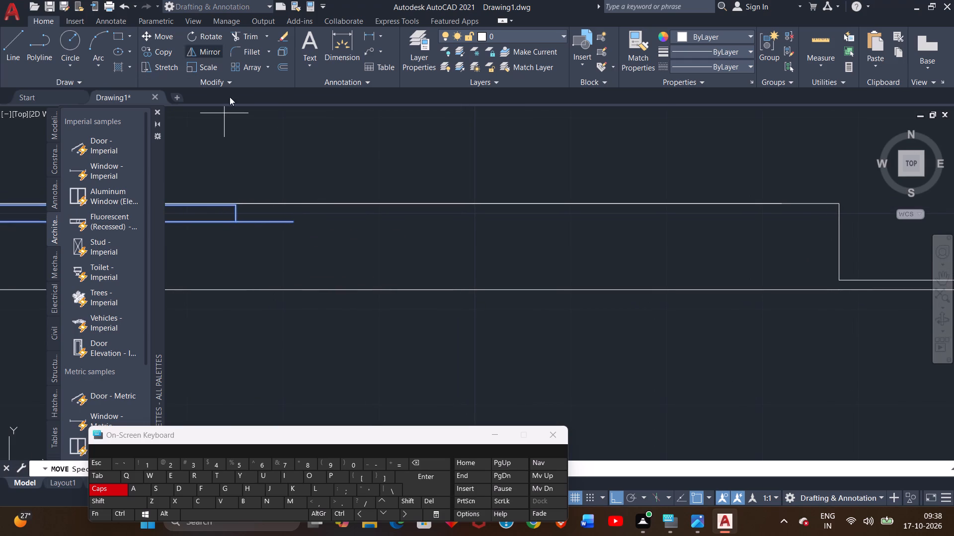
{"action": "left_click_drag", "start_coordinate": [291, 219], "coordinate": [772, 214]}
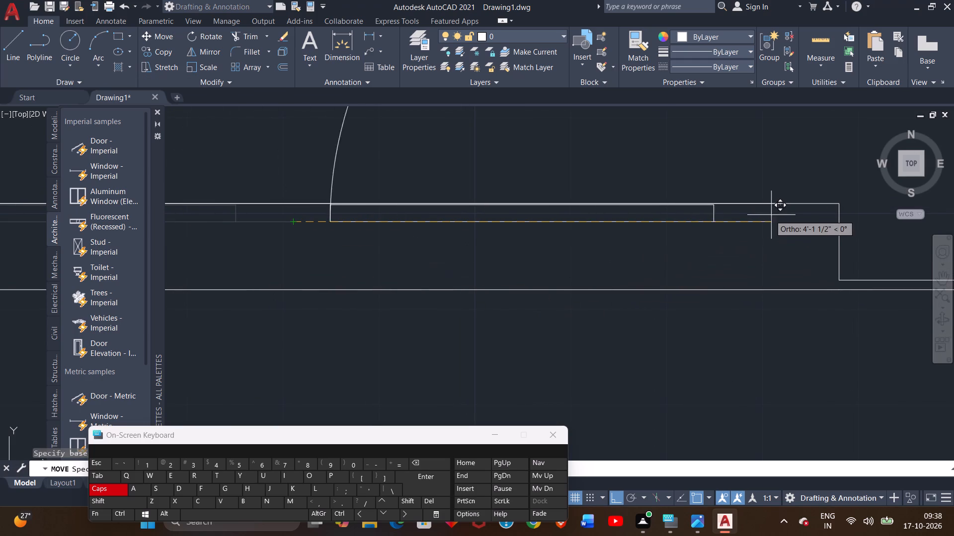
{"action": "left_click_drag", "start_coordinate": [772, 214], "coordinate": [840, 202]}
{"action": "left_click", "coordinate": [840, 202]}
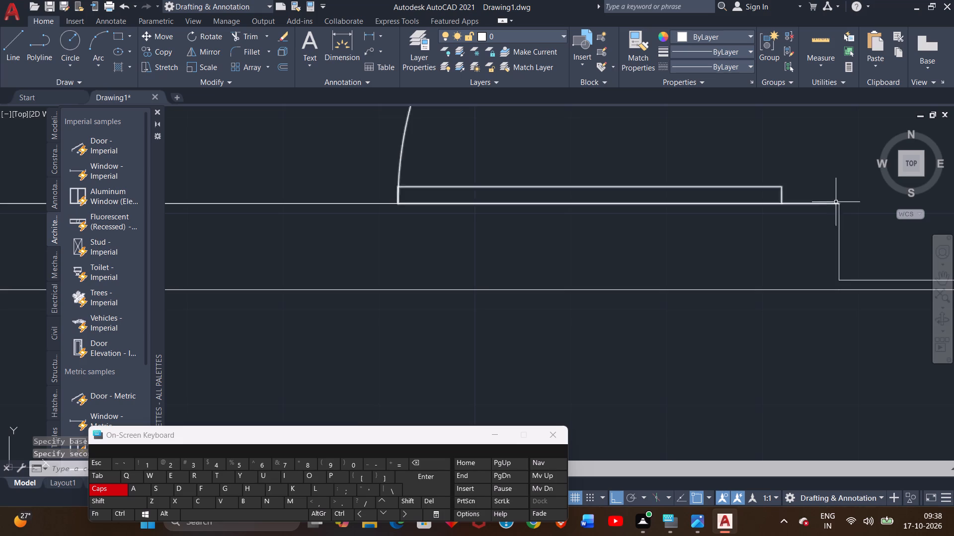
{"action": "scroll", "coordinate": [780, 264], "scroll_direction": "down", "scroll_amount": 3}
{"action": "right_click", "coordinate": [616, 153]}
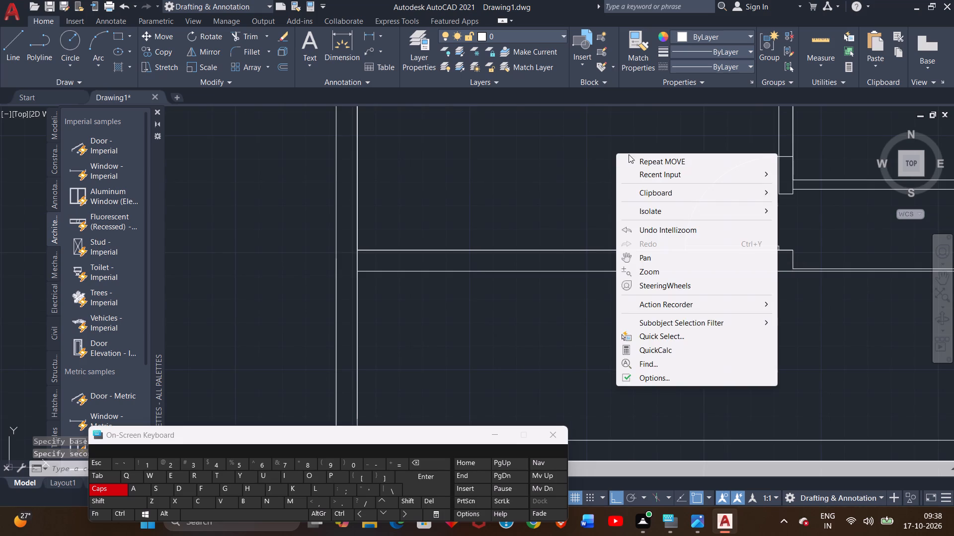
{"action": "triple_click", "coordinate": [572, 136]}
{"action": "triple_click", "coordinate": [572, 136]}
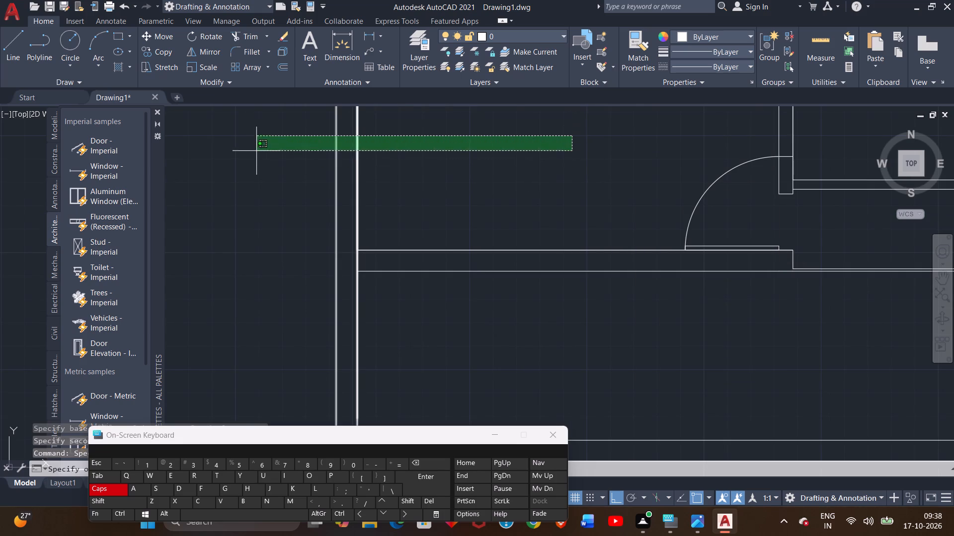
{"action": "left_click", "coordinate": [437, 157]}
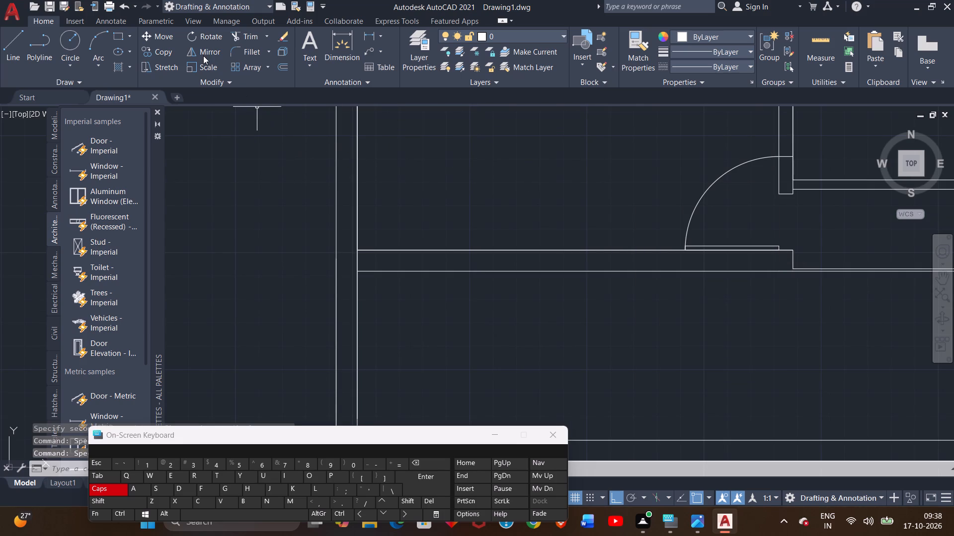
Scale the door down slightly freehand, using its hinge end at the recess's upper corner as the base point.
{"action": "left_click", "coordinate": [203, 68]}
{"action": "middle_click_drag", "start_coordinate": [451, 185], "coordinate": [191, 169]}
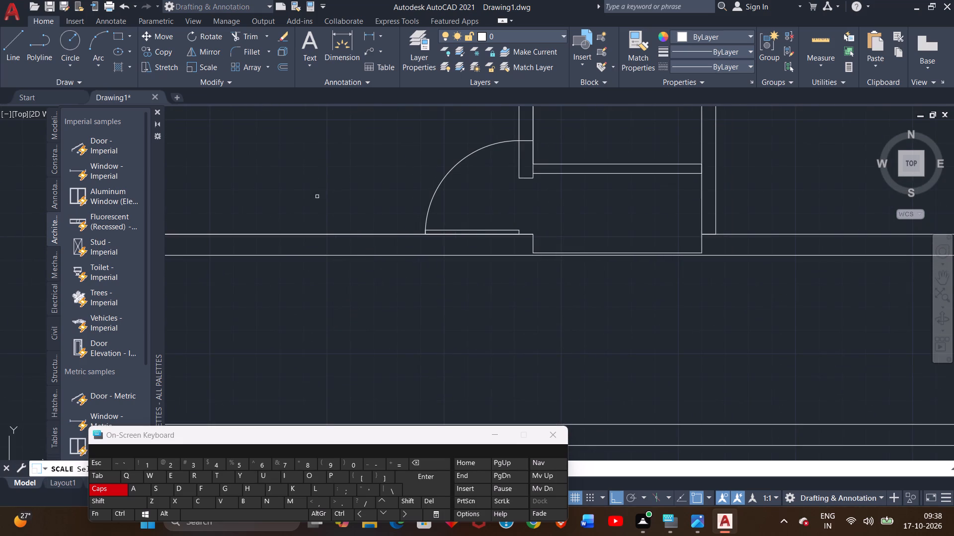
{"action": "left_click_drag", "start_coordinate": [426, 174], "coordinate": [459, 229]}
{"action": "left_click", "coordinate": [430, 205]}
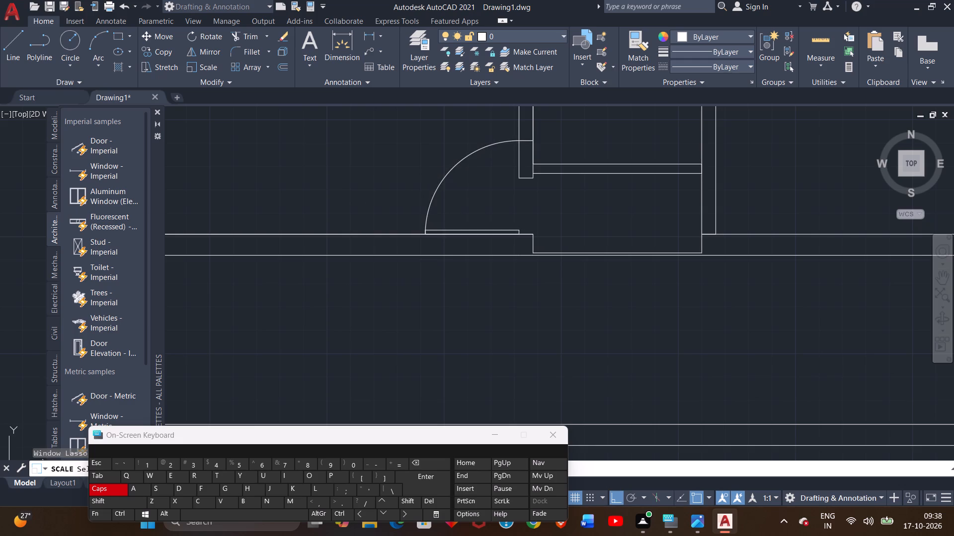
{"action": "right_click_drag", "start_coordinate": [428, 203], "coordinate": [429, 199]}
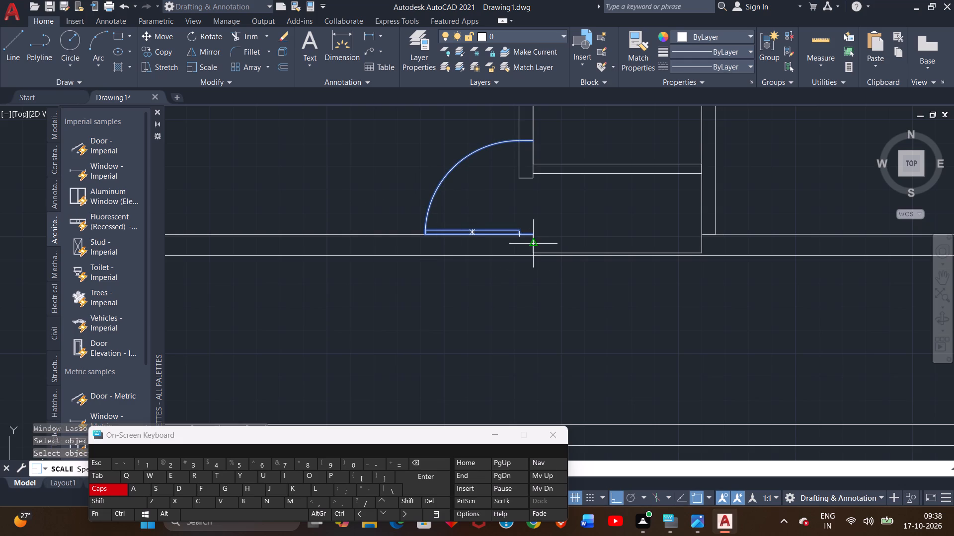
{"action": "left_click_drag", "start_coordinate": [535, 235], "coordinate": [528, 185]}
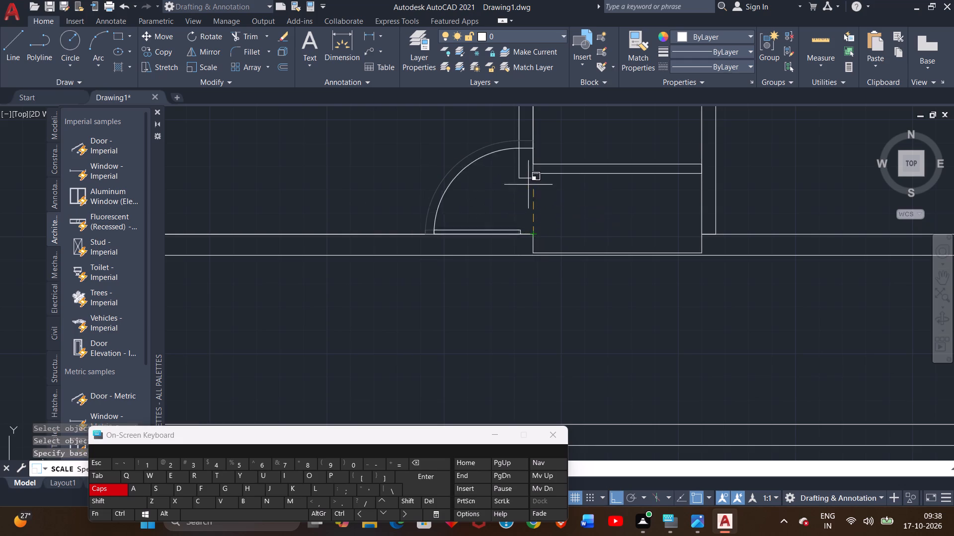
{"action": "left_click_drag", "start_coordinate": [528, 185], "coordinate": [543, 215]}
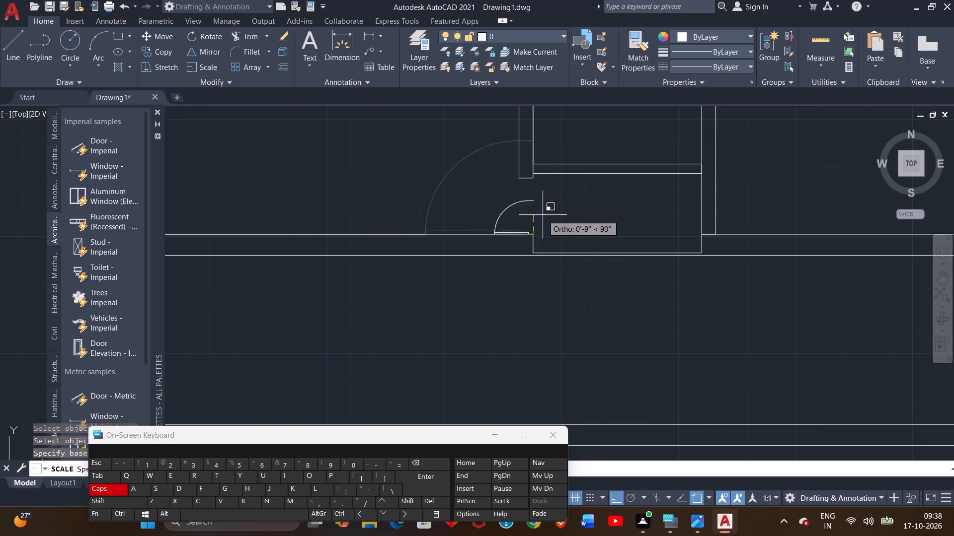
{"action": "left_click_drag", "start_coordinate": [543, 215], "coordinate": [563, 167]}
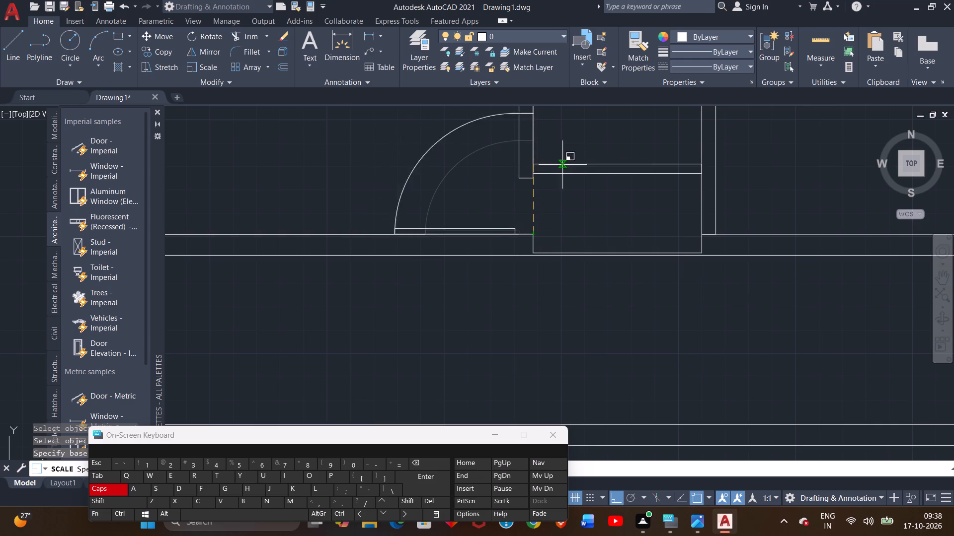
{"action": "left_click_drag", "start_coordinate": [563, 167], "coordinate": [566, 202]}
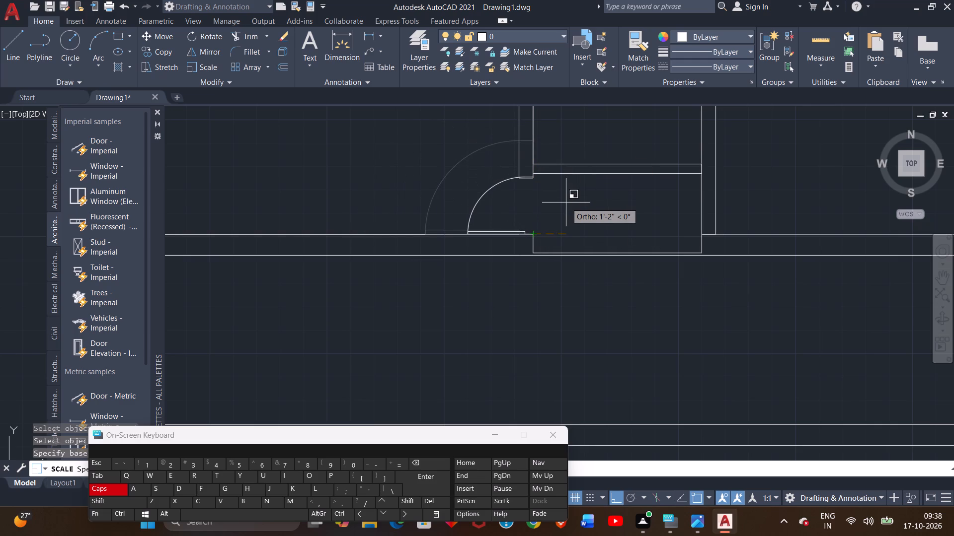
{"action": "left_click_drag", "start_coordinate": [566, 202], "coordinate": [575, 205]}
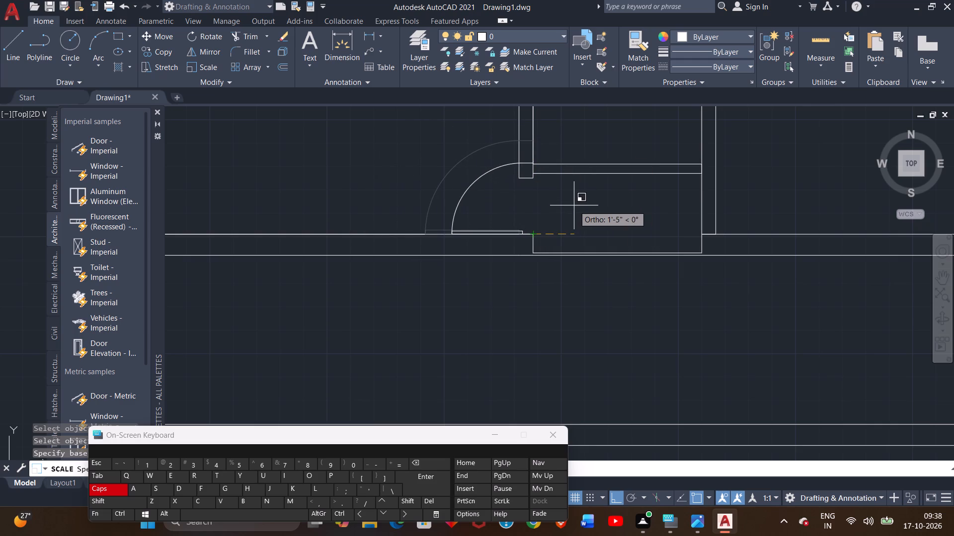
{"action": "left_click_drag", "start_coordinate": [575, 205], "coordinate": [581, 209]}
{"action": "left_click_drag", "start_coordinate": [581, 208], "coordinate": [575, 180]}
Scale the door down freehand to about half its size, based at its hinge end on the recess corner.
{"action": "scroll", "coordinate": [530, 204], "scroll_direction": "down", "scroll_amount": 2}
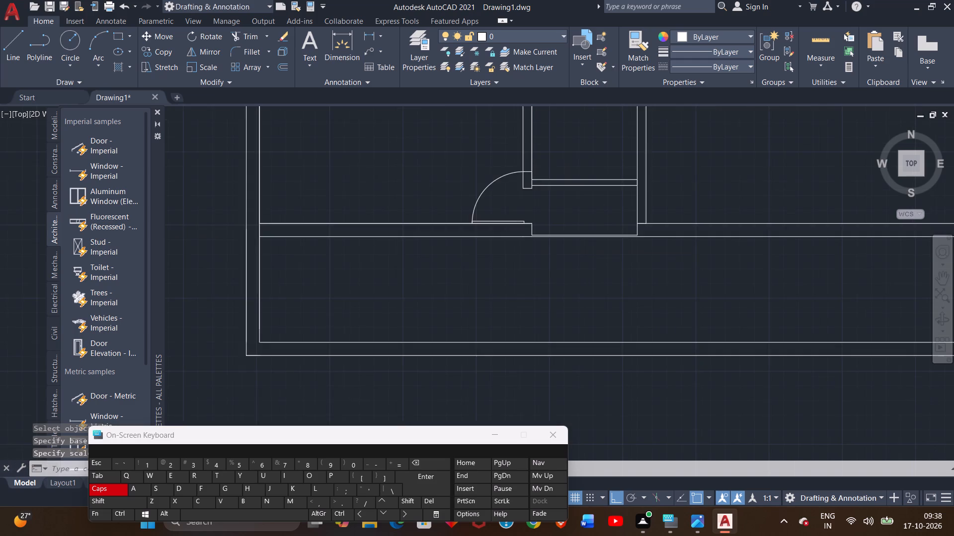
{"action": "middle_click_drag", "start_coordinate": [562, 206], "coordinate": [556, 302]}
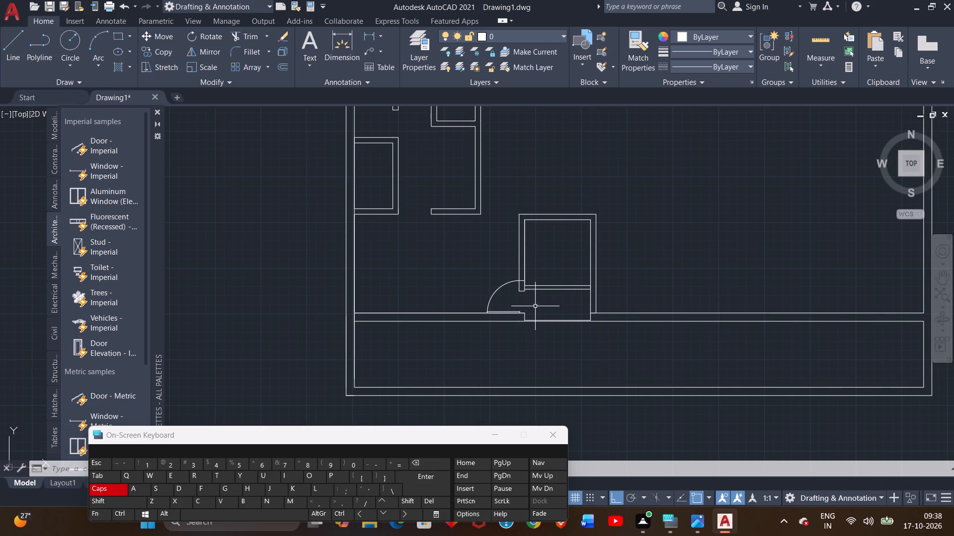
{"action": "scroll", "coordinate": [538, 283], "scroll_direction": "up", "scroll_amount": 2}
{"action": "middle_click_drag", "start_coordinate": [527, 285], "coordinate": [551, 199]}
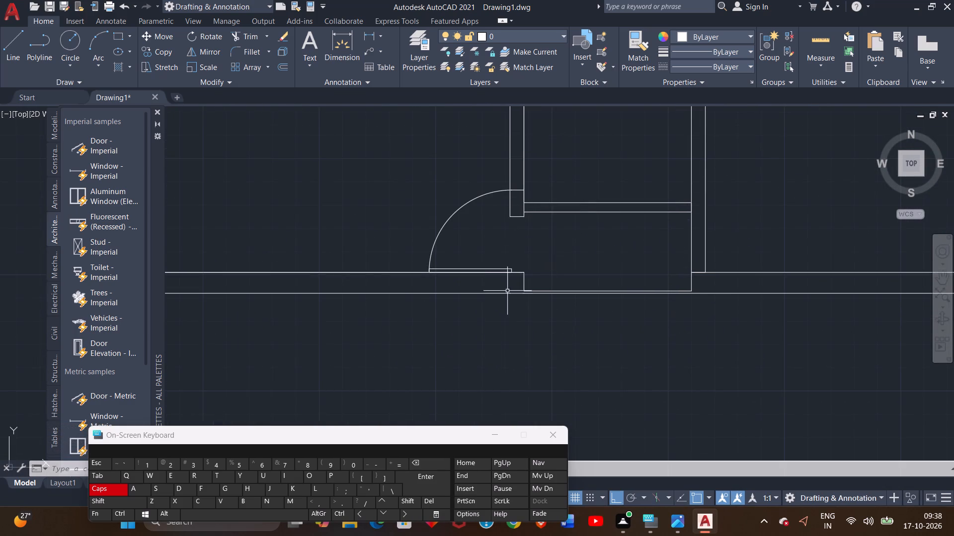
{"action": "scroll", "coordinate": [497, 241], "scroll_direction": "up", "scroll_amount": 2}
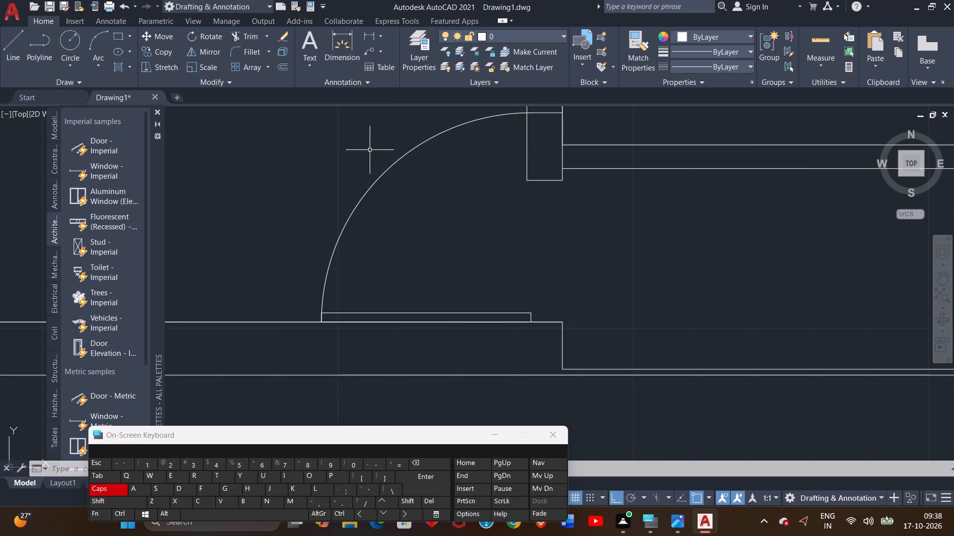
{"action": "left_click_drag", "start_coordinate": [361, 140], "coordinate": [422, 237]}
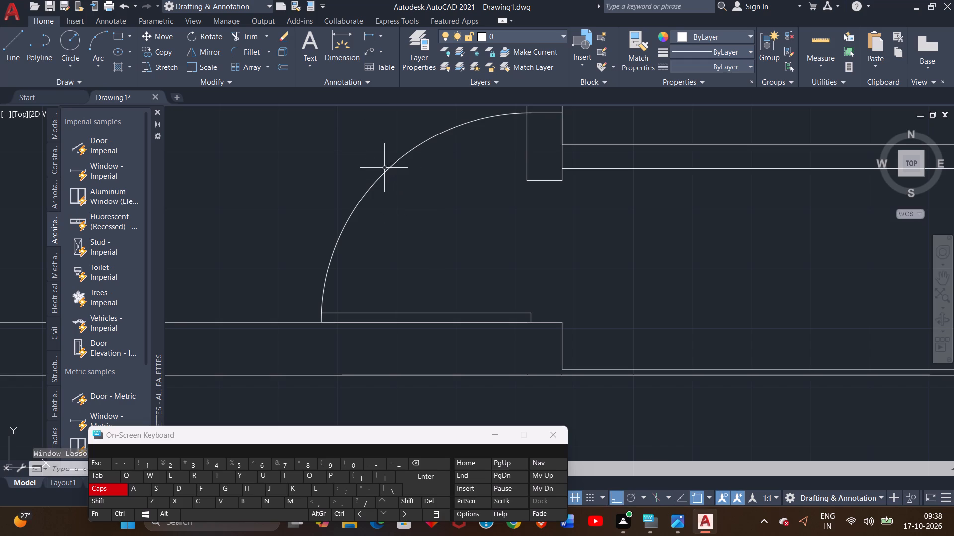
{"action": "left_click", "coordinate": [385, 170]}
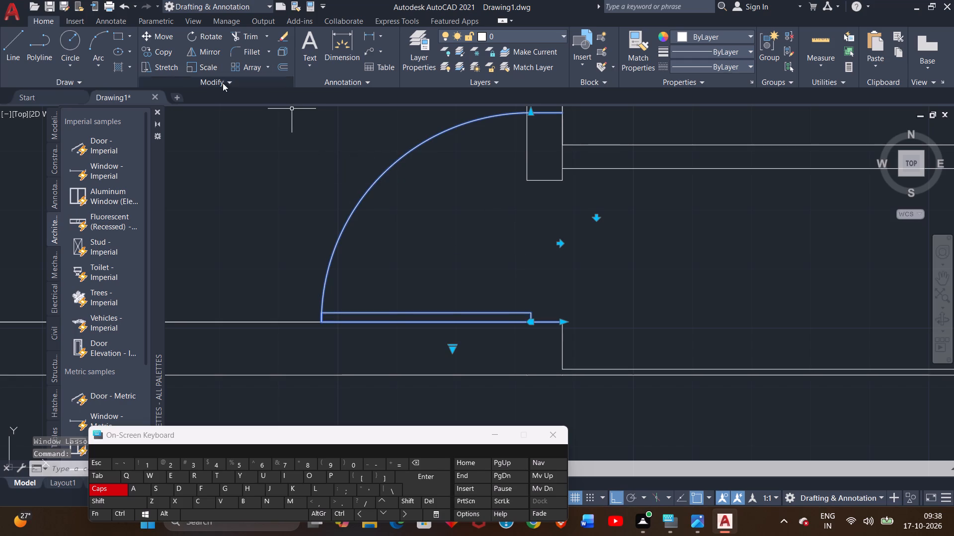
{"action": "left_click", "coordinate": [211, 63]}
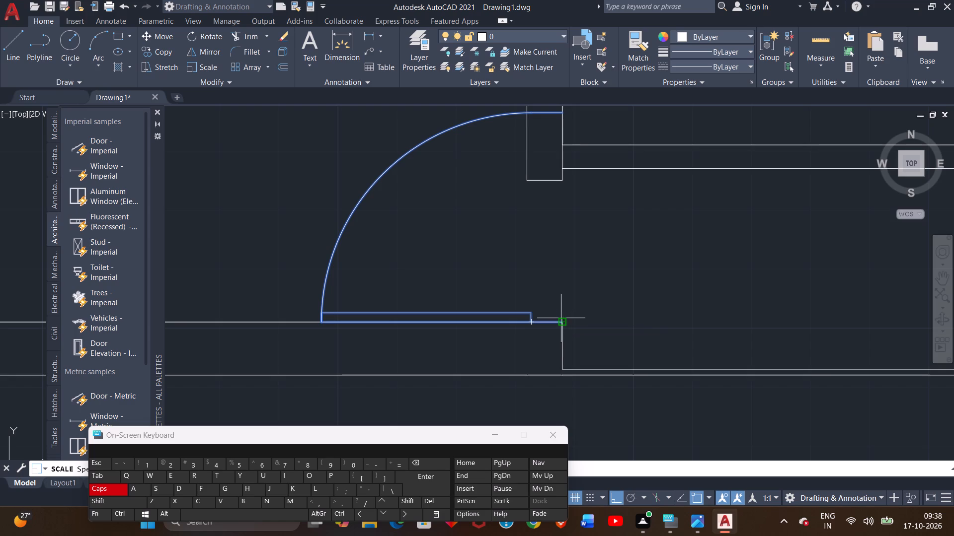
{"action": "left_click_drag", "start_coordinate": [561, 320], "coordinate": [565, 248]}
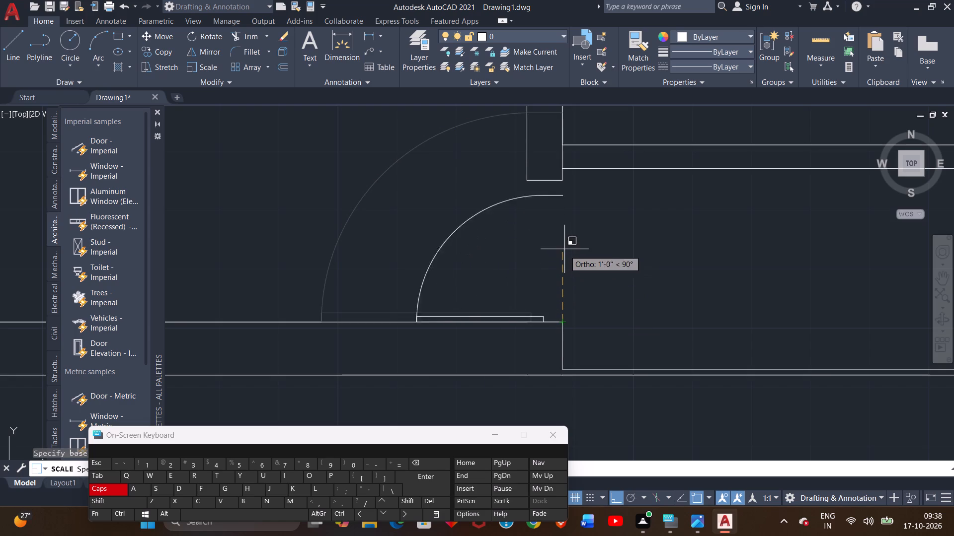
{"action": "left_click_drag", "start_coordinate": [565, 248], "coordinate": [591, 269]}
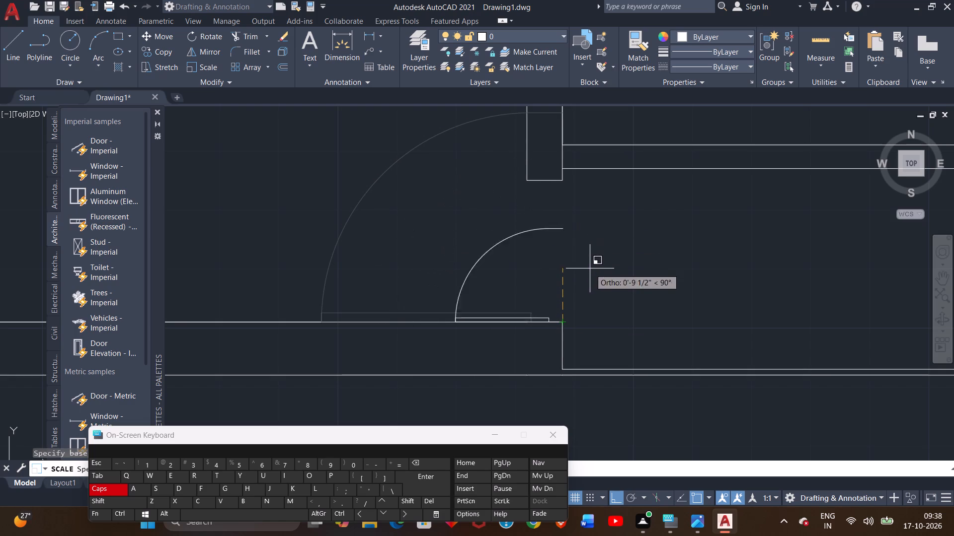
{"action": "left_click_drag", "start_coordinate": [591, 269], "coordinate": [621, 284]}
{"action": "left_click", "coordinate": [621, 284]}
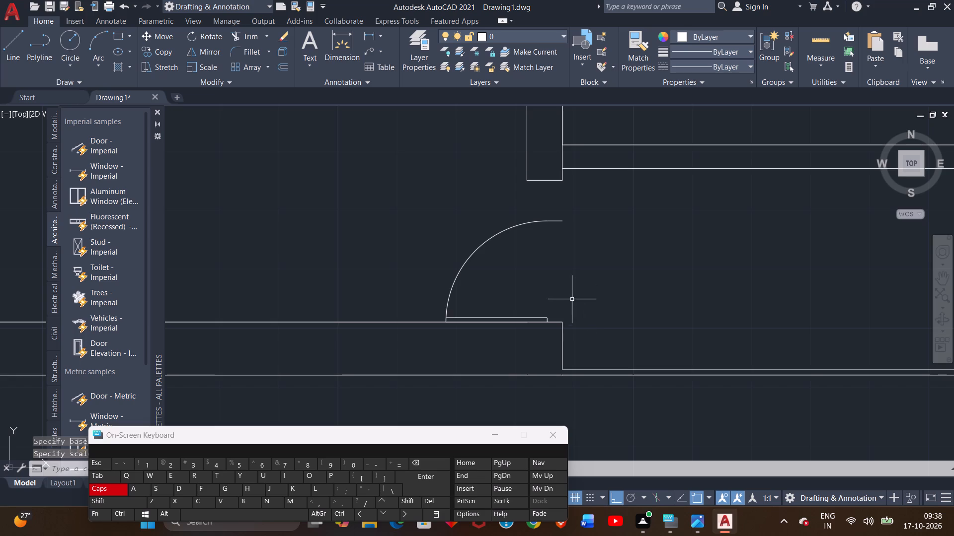
Scale the door up from its hinge end on the recess corner until its swing arc meets the partition wall's lower end.
{"action": "left_click", "coordinate": [528, 220]}
{"action": "left_click", "coordinate": [530, 227]}
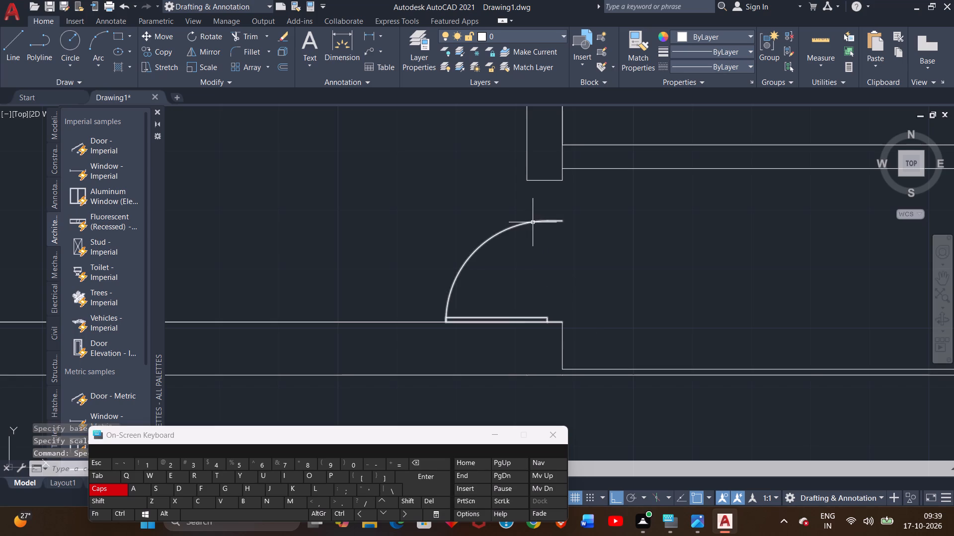
{"action": "left_click", "coordinate": [533, 222]}
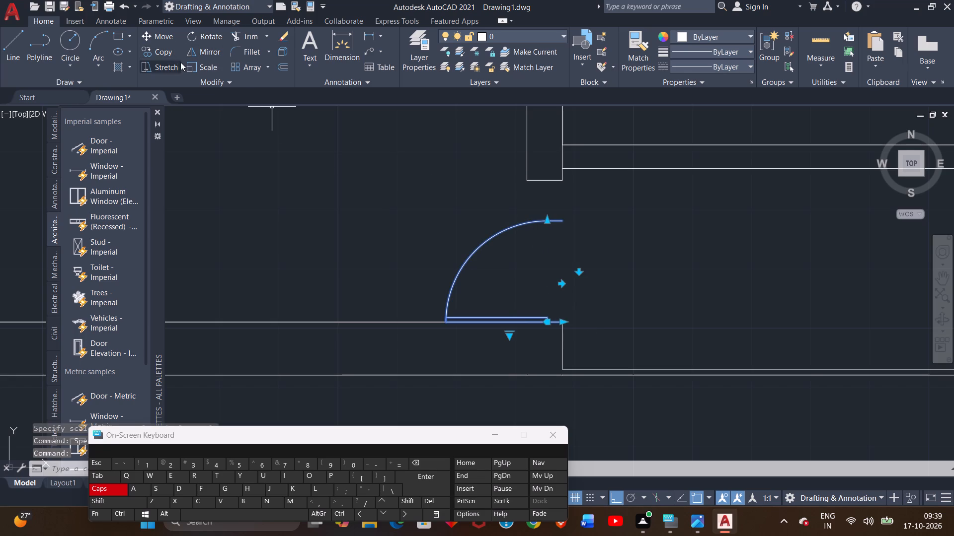
{"action": "left_click", "coordinate": [188, 66]}
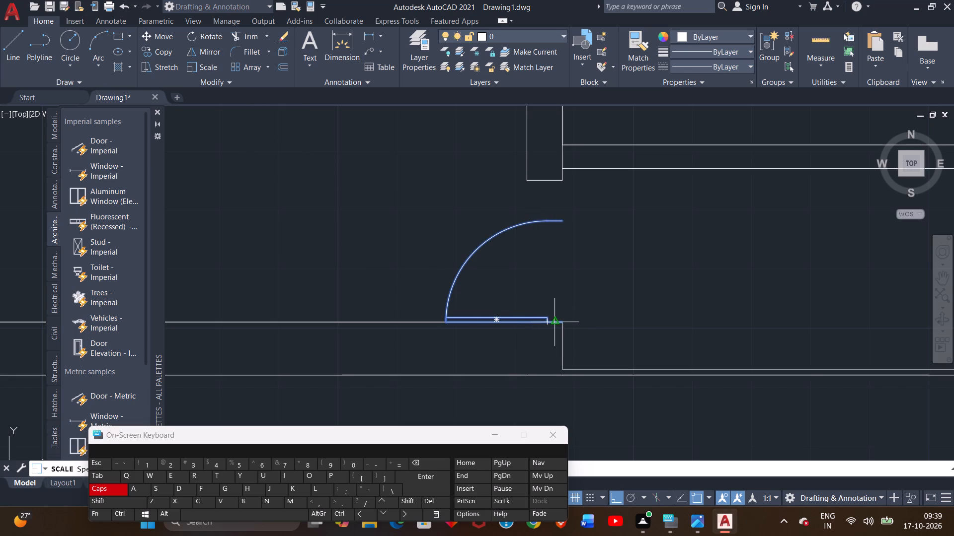
{"action": "left_click_drag", "start_coordinate": [561, 326], "coordinate": [555, 286]}
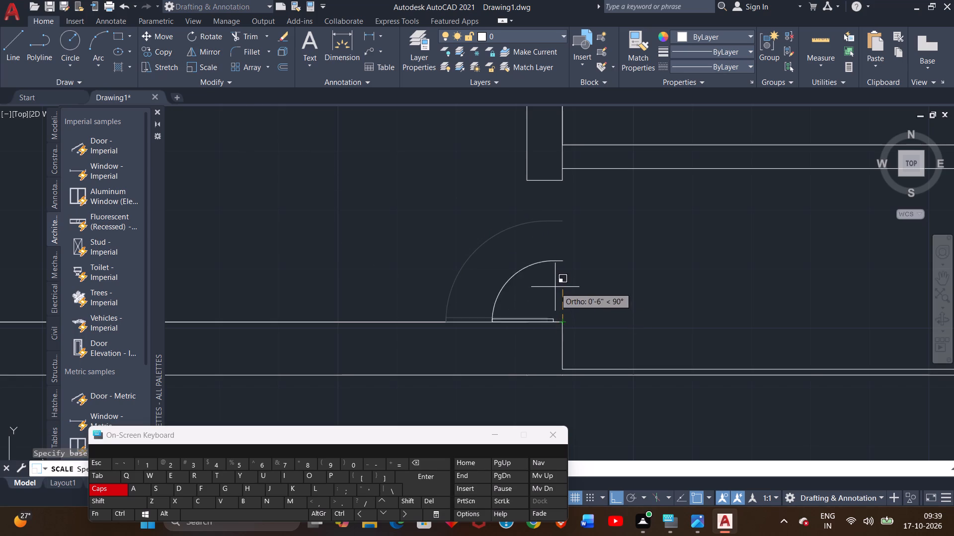
{"action": "left_click_drag", "start_coordinate": [555, 286], "coordinate": [584, 237]}
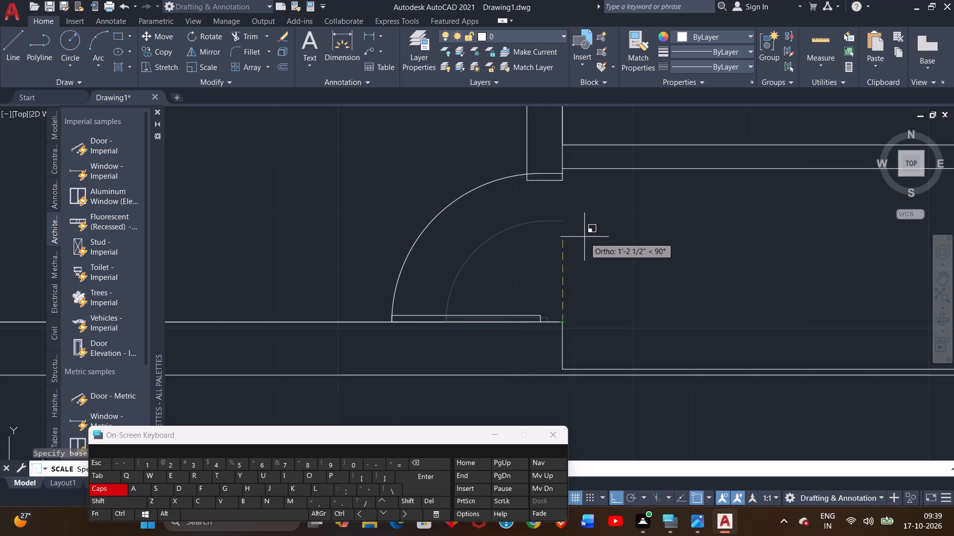
{"action": "left_click_drag", "start_coordinate": [584, 237], "coordinate": [588, 241]}
{"action": "double_click", "coordinate": [588, 241]}
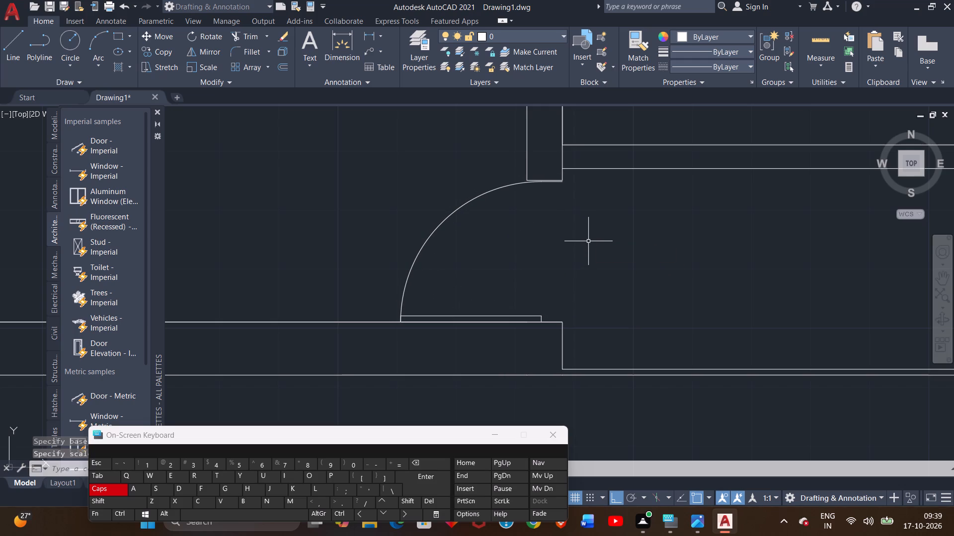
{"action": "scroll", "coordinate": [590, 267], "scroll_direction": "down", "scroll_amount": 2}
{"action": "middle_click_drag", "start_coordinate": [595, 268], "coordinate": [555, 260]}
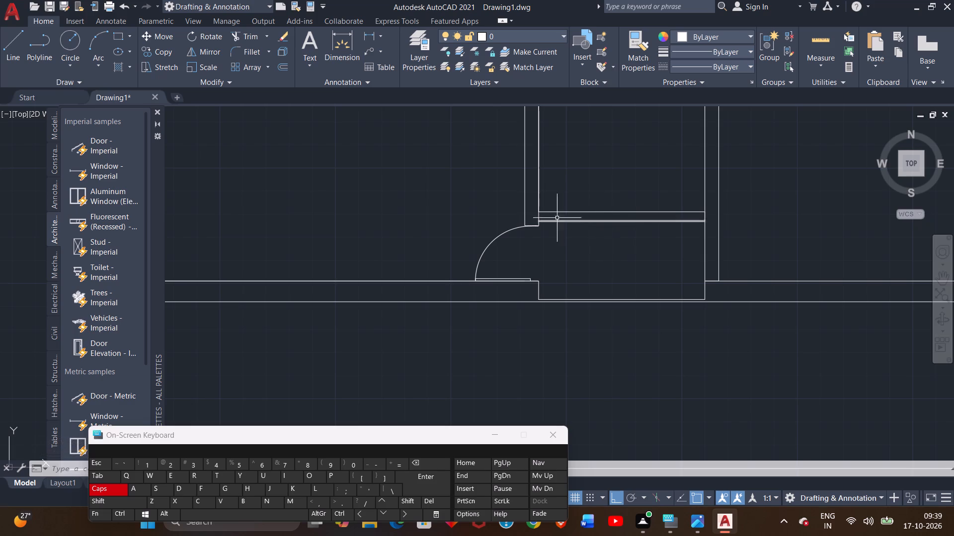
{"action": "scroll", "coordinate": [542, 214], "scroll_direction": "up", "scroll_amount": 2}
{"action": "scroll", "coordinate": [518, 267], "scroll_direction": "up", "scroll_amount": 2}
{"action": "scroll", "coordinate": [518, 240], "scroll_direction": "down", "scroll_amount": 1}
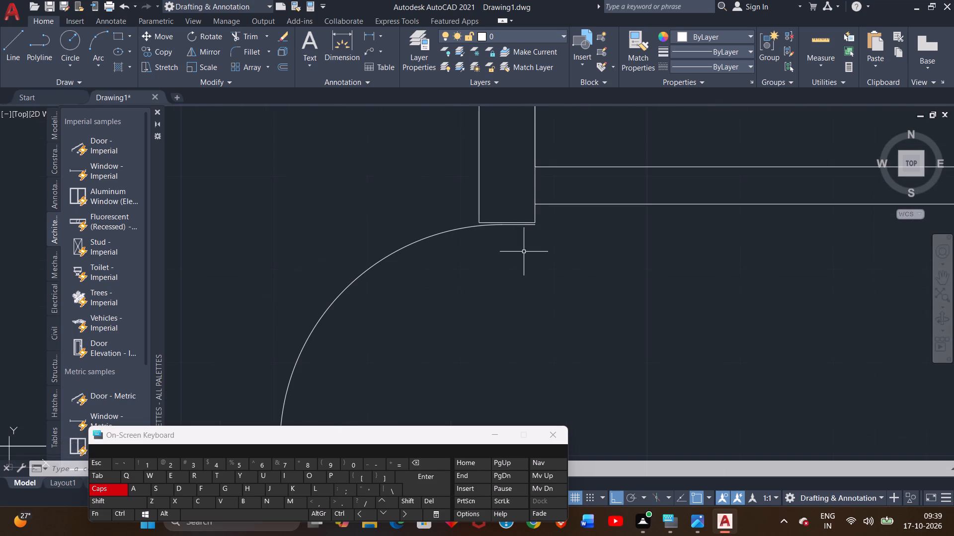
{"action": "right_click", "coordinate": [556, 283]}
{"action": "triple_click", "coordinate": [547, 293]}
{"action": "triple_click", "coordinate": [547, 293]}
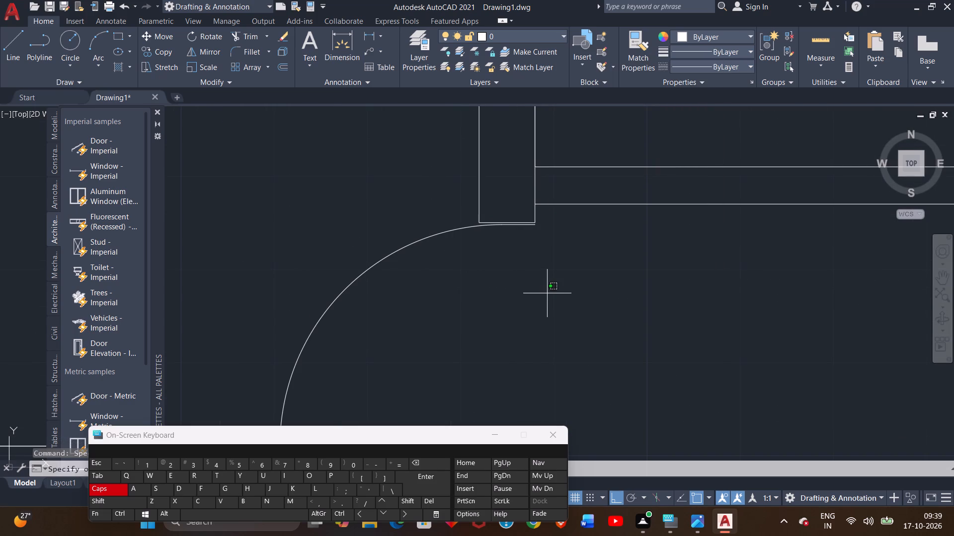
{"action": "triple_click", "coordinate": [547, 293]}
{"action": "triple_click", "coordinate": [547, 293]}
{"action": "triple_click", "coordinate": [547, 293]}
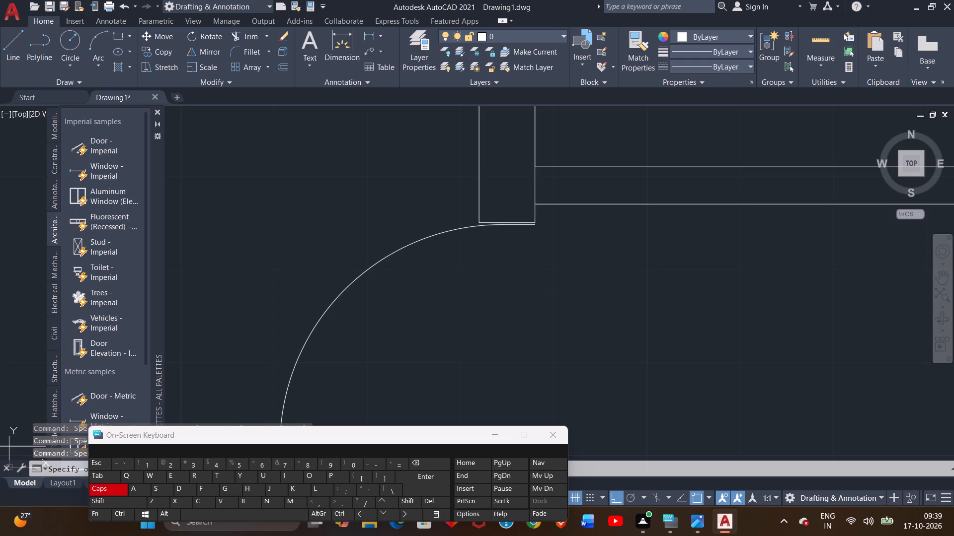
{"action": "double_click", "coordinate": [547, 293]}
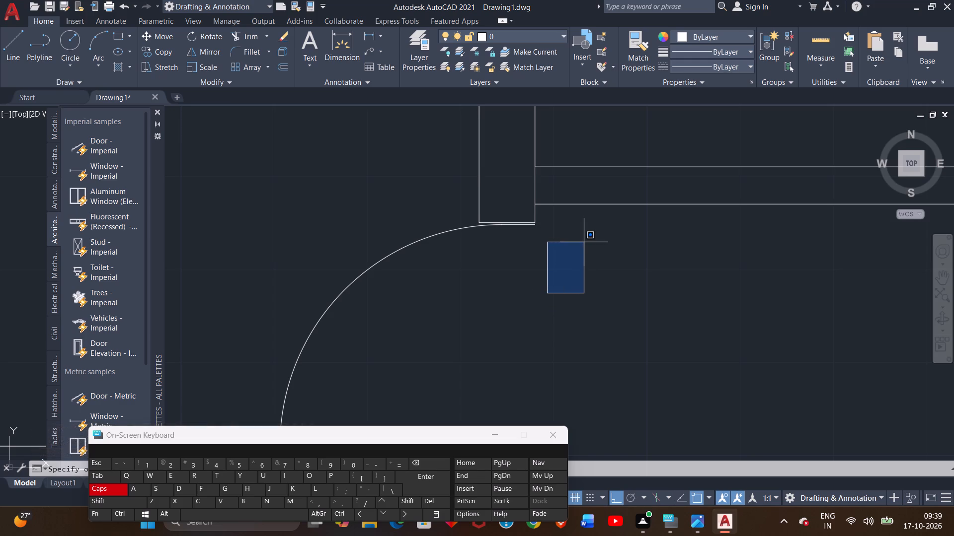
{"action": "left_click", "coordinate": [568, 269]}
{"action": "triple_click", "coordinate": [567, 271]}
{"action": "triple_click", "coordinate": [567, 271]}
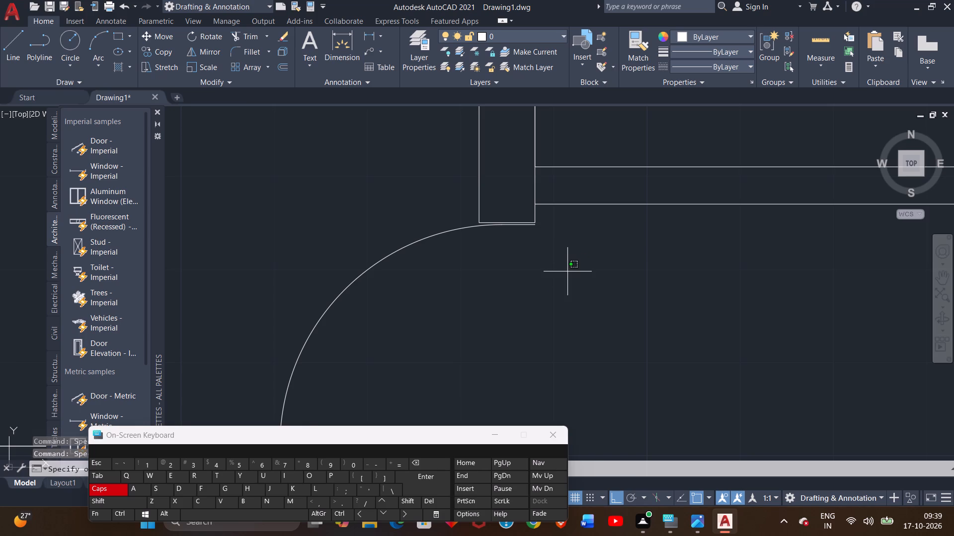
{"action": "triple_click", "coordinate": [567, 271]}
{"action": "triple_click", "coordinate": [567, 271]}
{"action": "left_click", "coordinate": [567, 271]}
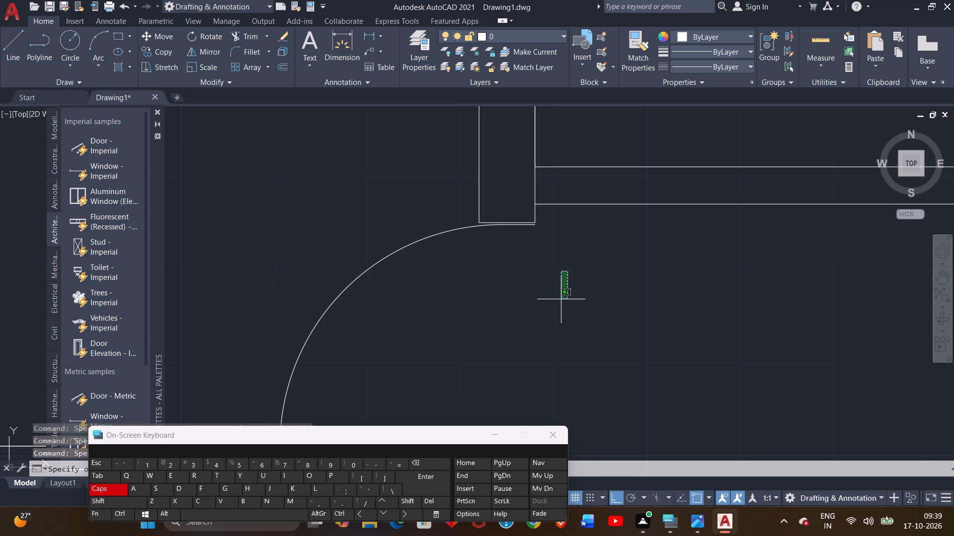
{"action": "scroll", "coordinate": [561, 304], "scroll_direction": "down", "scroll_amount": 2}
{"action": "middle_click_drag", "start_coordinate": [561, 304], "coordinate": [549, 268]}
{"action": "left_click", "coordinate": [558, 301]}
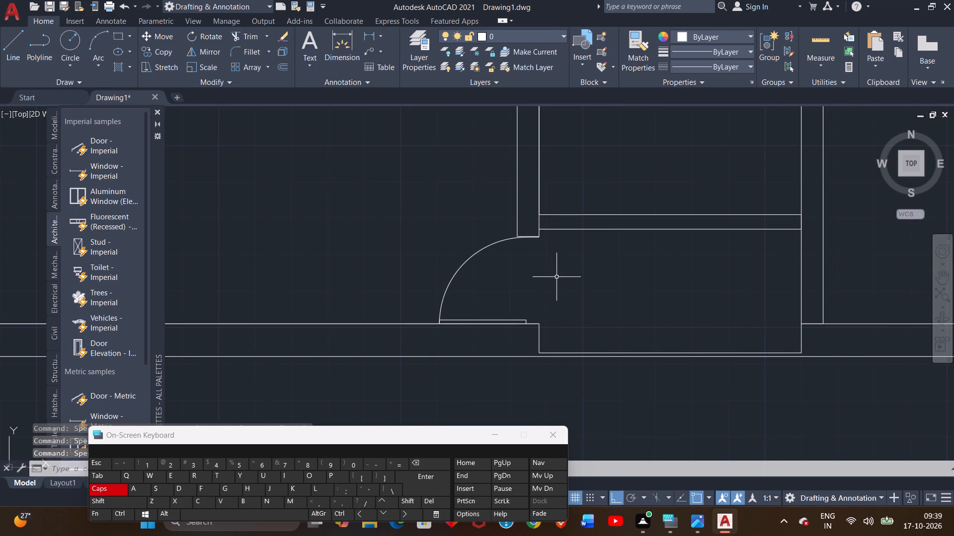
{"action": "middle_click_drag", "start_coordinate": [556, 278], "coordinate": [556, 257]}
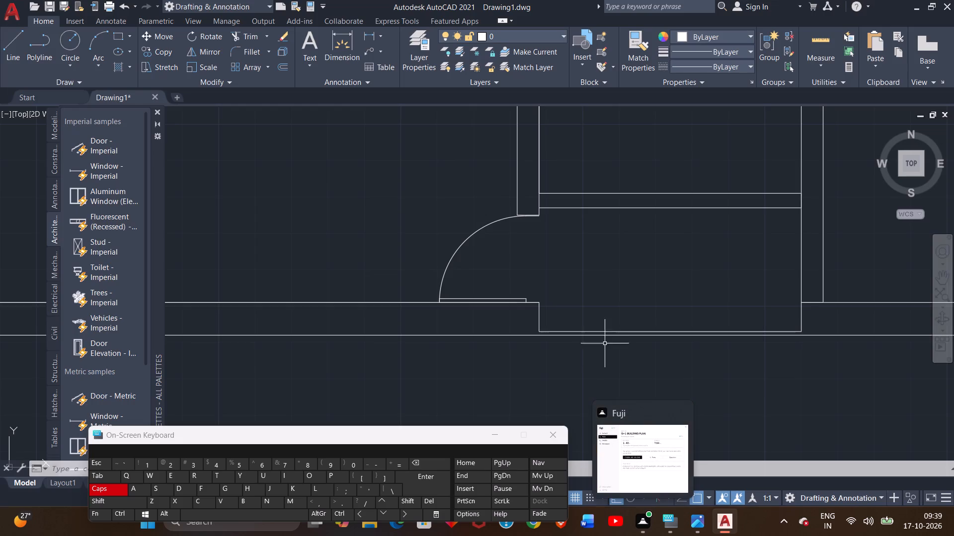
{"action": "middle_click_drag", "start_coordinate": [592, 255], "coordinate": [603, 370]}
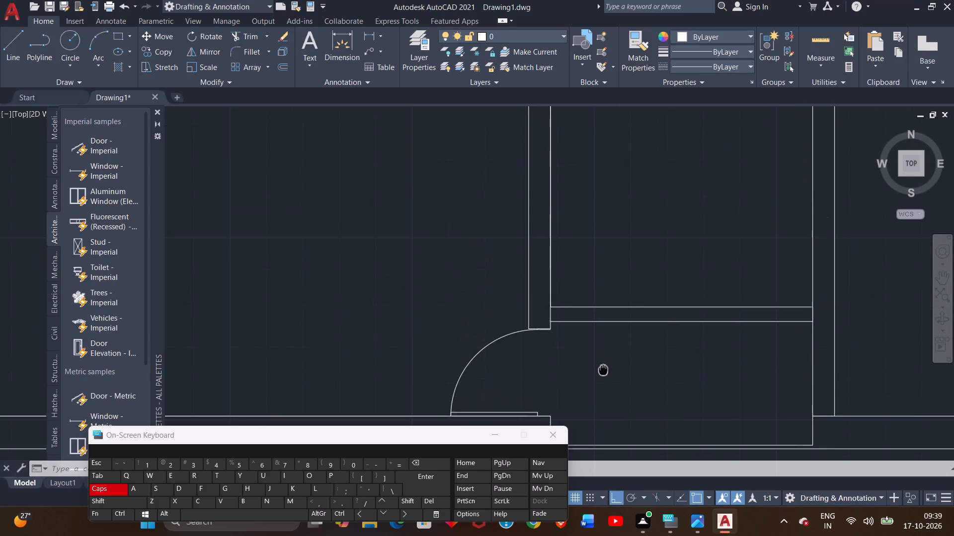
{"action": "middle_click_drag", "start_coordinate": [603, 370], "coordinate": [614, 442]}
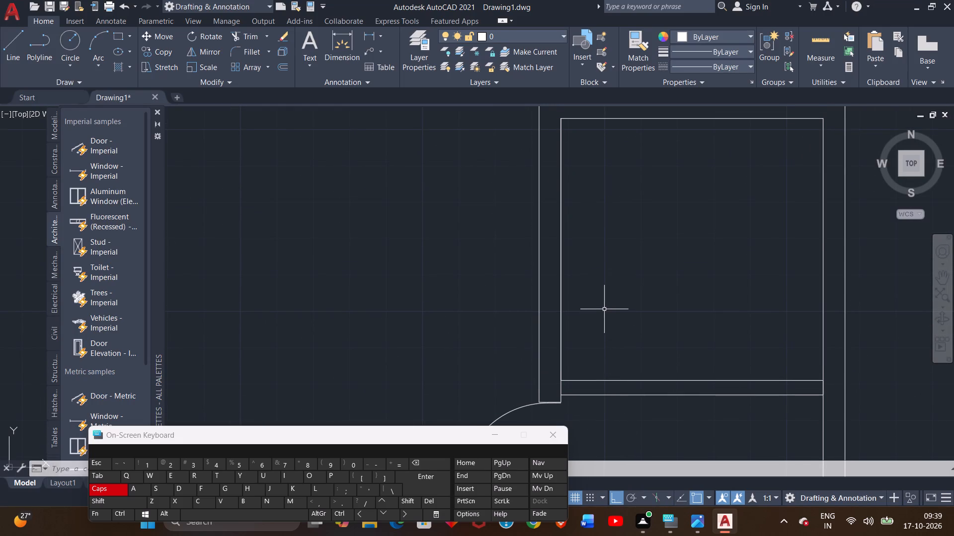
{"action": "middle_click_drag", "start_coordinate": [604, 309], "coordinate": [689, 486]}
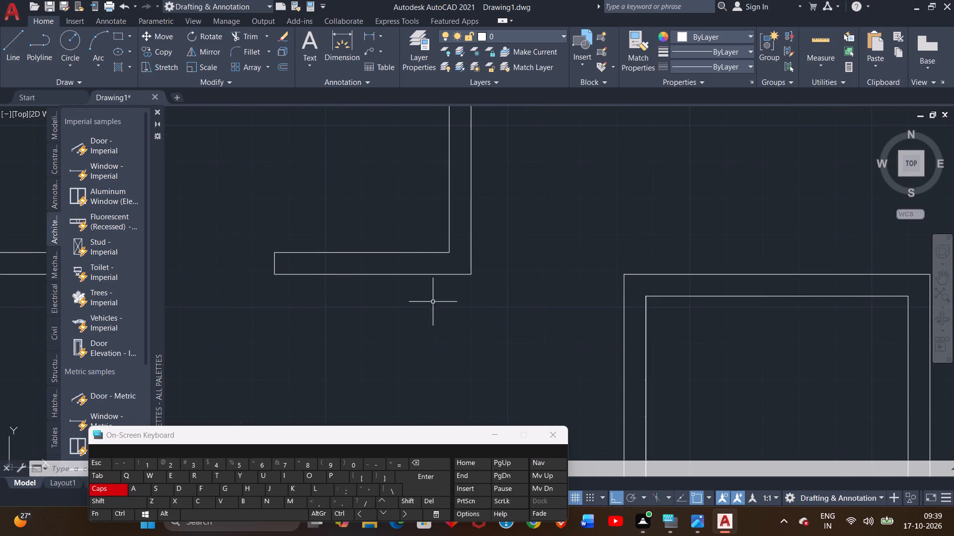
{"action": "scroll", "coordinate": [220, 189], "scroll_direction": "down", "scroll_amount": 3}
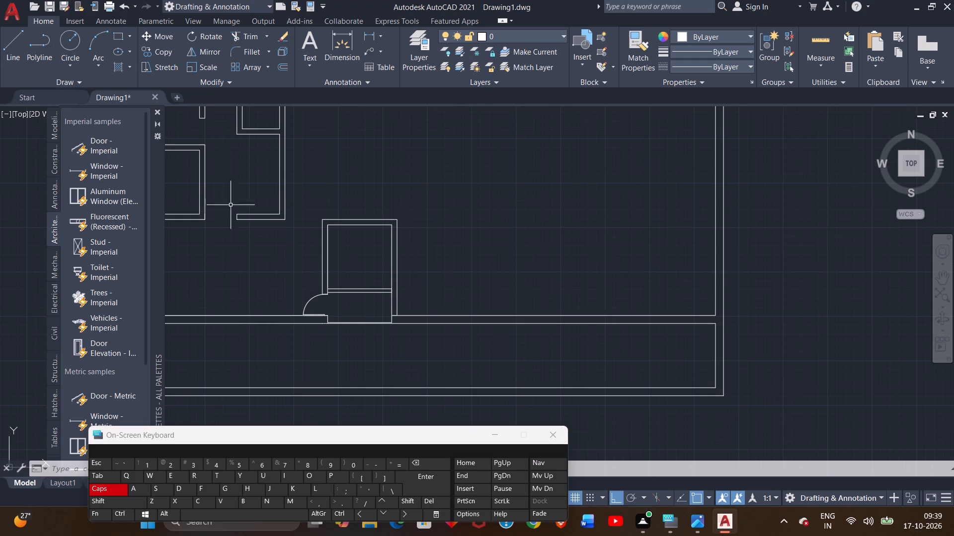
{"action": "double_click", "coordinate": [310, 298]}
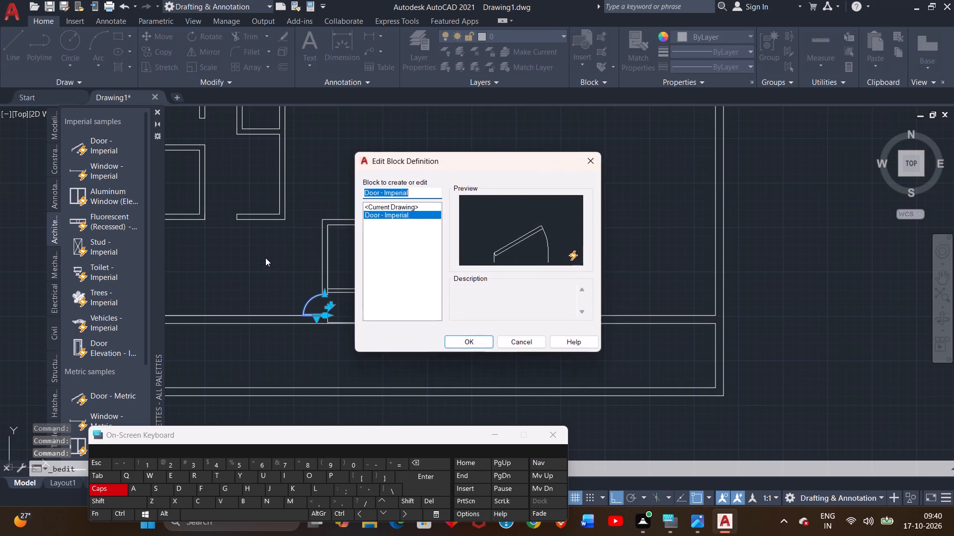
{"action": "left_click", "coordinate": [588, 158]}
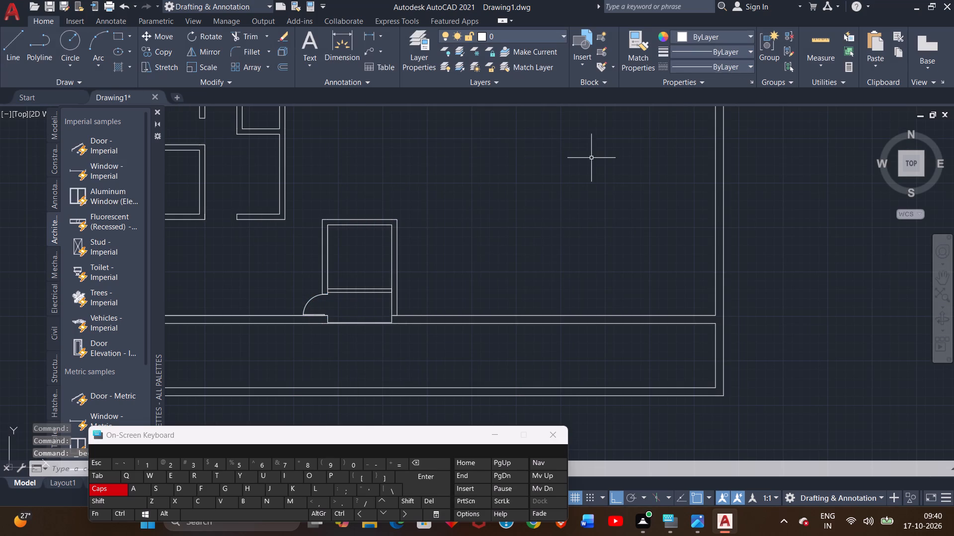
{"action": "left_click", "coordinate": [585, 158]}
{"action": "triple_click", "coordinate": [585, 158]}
Insert a Door - Imperial block in the empty area beside the lower floor plan.
{"action": "middle_click_drag", "start_coordinate": [575, 183], "coordinate": [601, 199]}
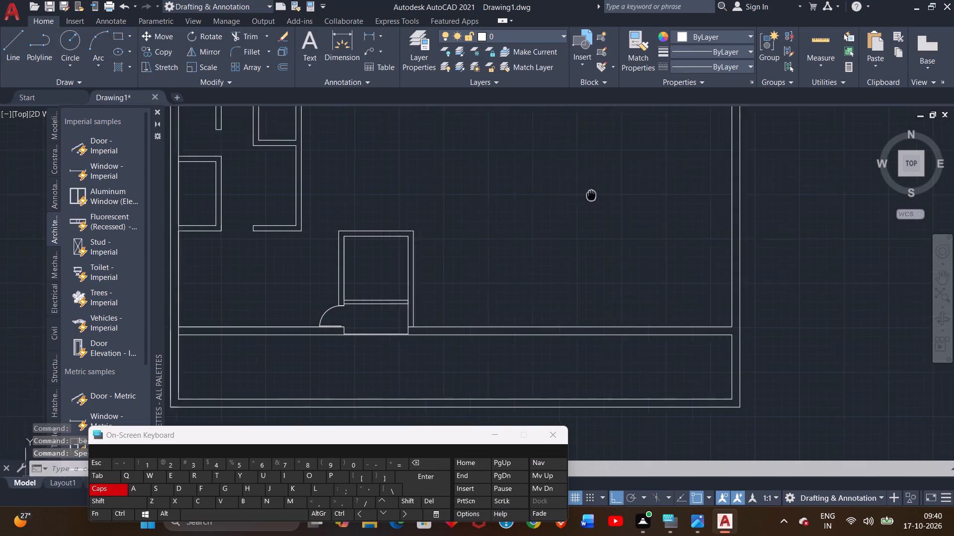
{"action": "middle_click_drag", "start_coordinate": [601, 199], "coordinate": [750, 241]}
{"action": "scroll", "coordinate": [750, 241], "scroll_direction": "down", "scroll_amount": 2}
{"action": "scroll", "coordinate": [701, 230], "scroll_direction": "down", "scroll_amount": 1}
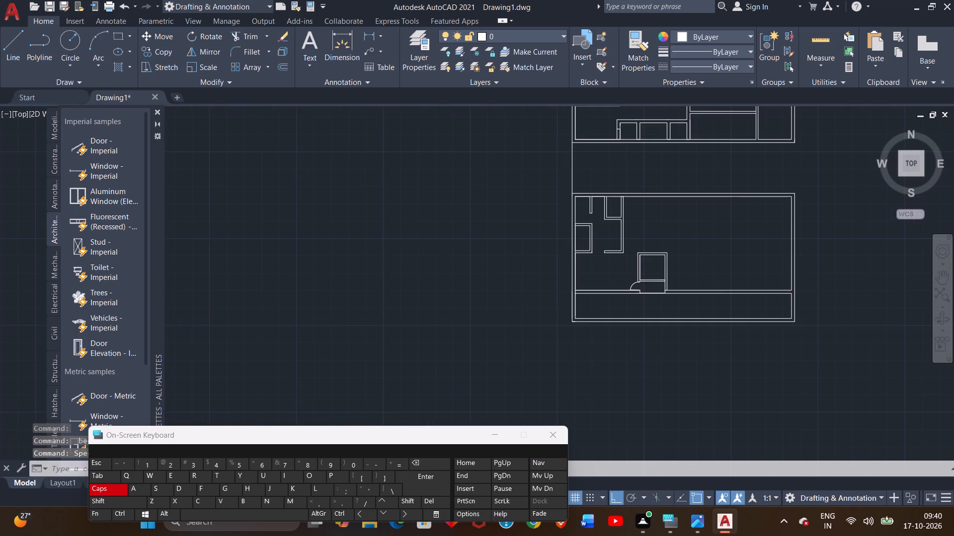
{"action": "scroll", "coordinate": [701, 230], "scroll_direction": "down", "scroll_amount": 1}
{"action": "scroll", "coordinate": [689, 242], "scroll_direction": "up", "scroll_amount": 3}
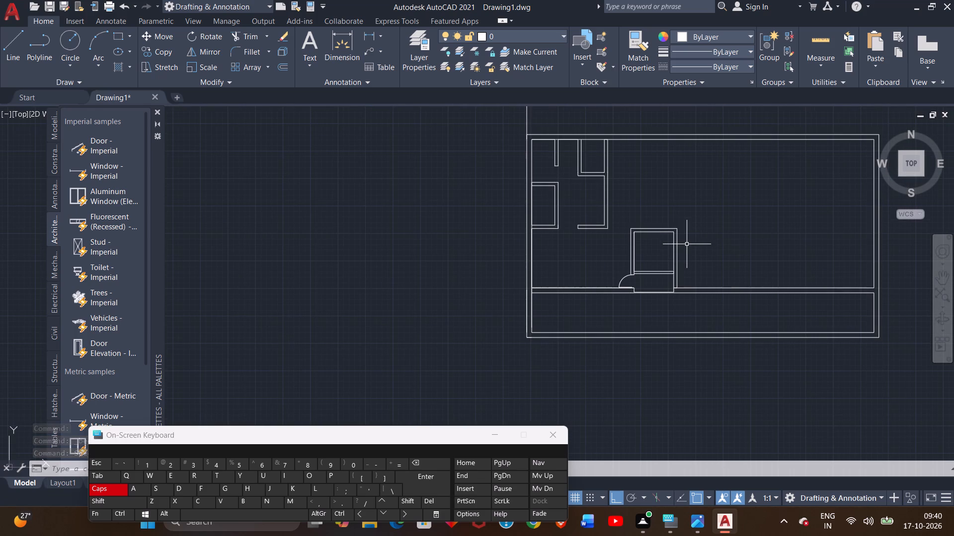
{"action": "scroll", "coordinate": [688, 242], "scroll_direction": "up", "scroll_amount": 1}
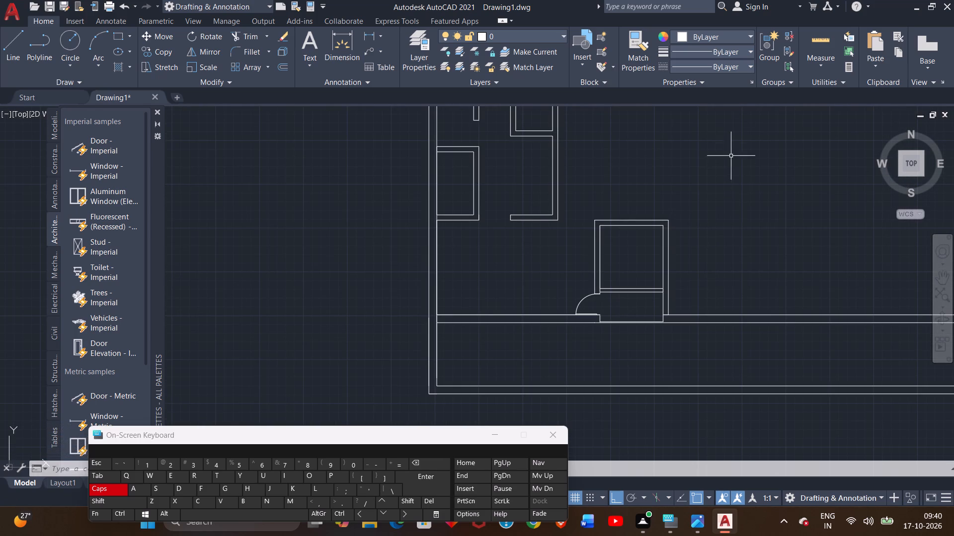
{"action": "middle_click_drag", "start_coordinate": [722, 144], "coordinate": [741, 189]}
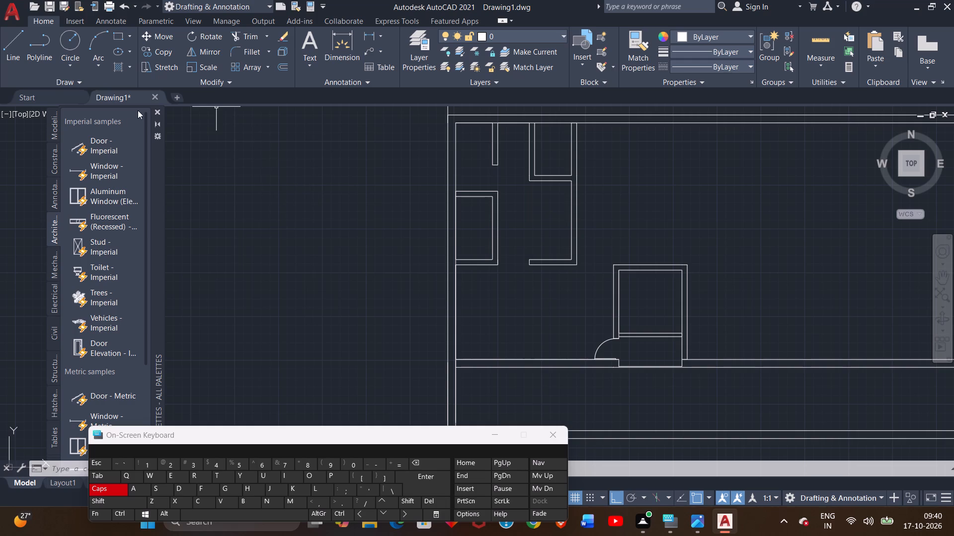
{"action": "left_click_drag", "start_coordinate": [92, 142], "coordinate": [245, 187]}
{"action": "left_click_drag", "start_coordinate": [252, 197], "coordinate": [255, 204]}
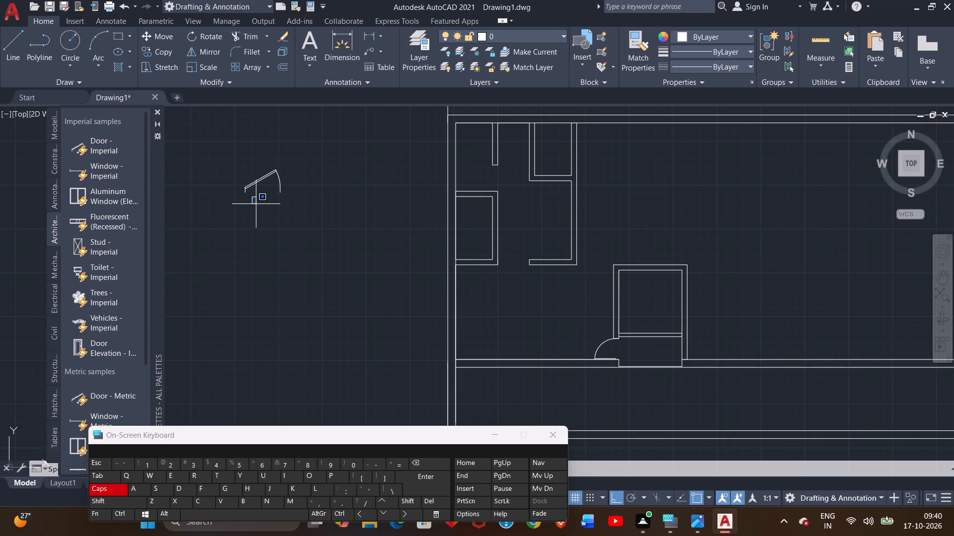
Set the newly inserted door's opening angle to Open 90º.
{"action": "left_click_drag", "start_coordinate": [258, 159], "coordinate": [290, 195]}
{"action": "left_click", "coordinate": [279, 176]}
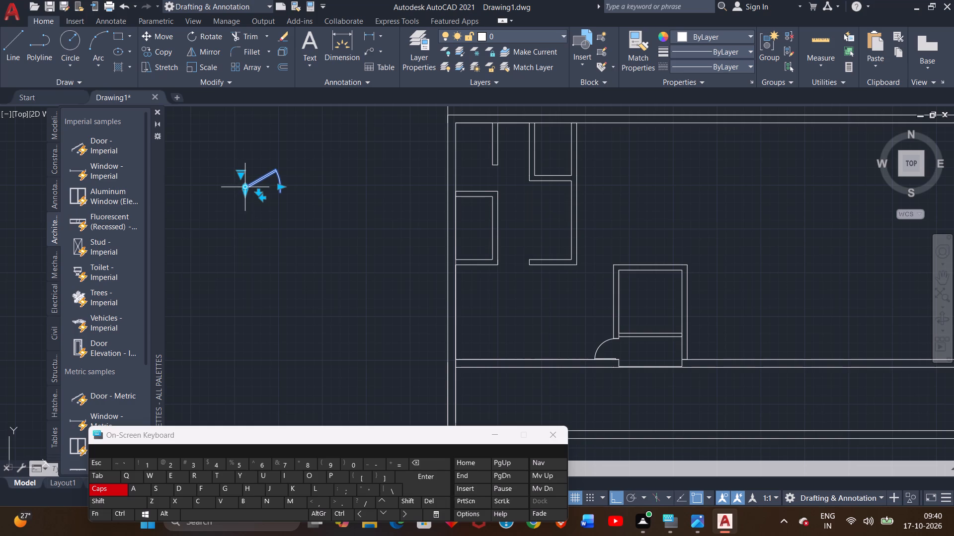
{"action": "double_click", "coordinate": [240, 178]}
{"action": "left_click", "coordinate": [241, 176]}
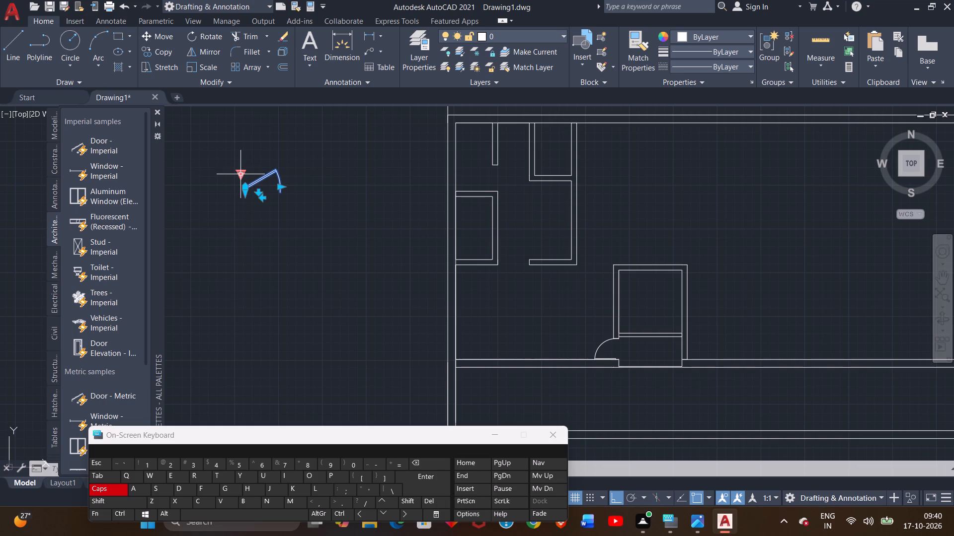
{"action": "left_click", "coordinate": [241, 176]}
{"action": "left_click", "coordinate": [246, 196]}
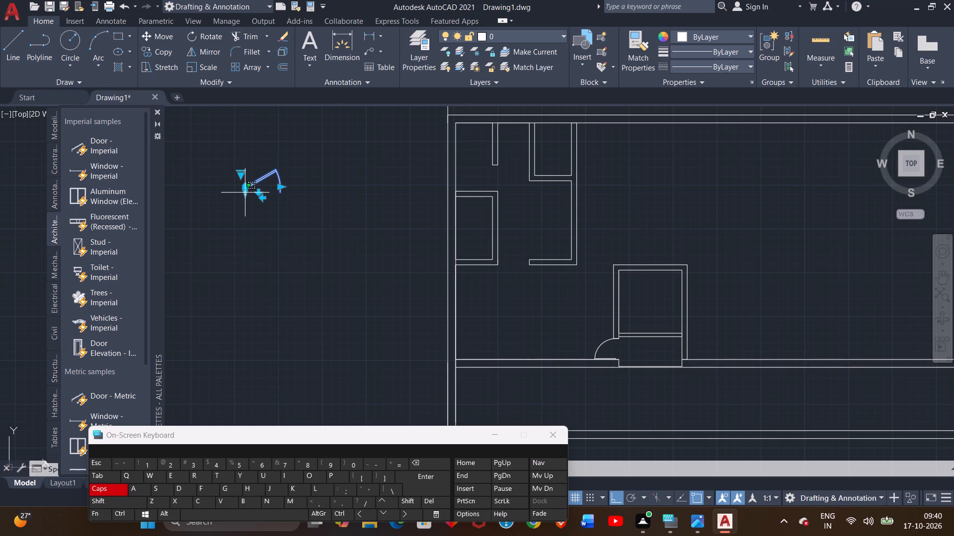
{"action": "left_click", "coordinate": [244, 193]}
{"action": "double_click", "coordinate": [244, 191]}
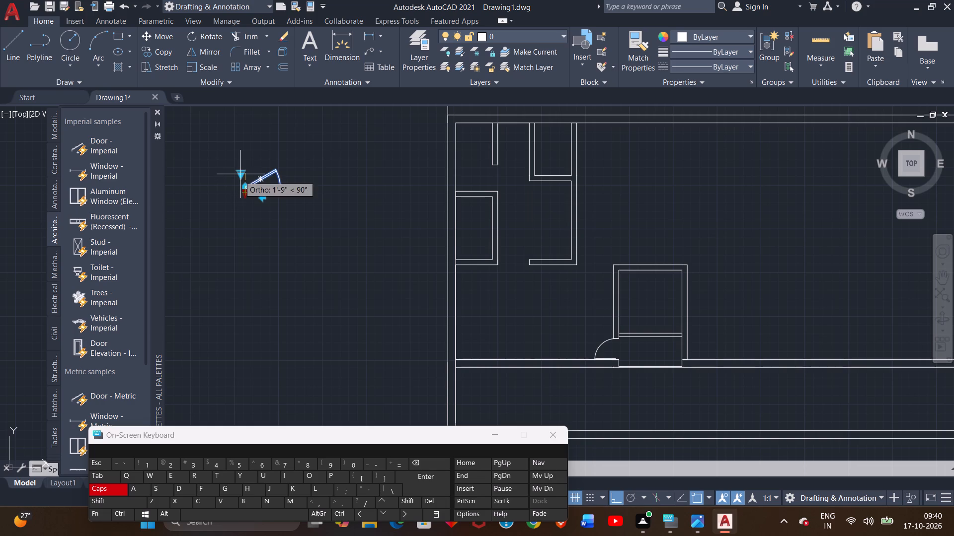
{"action": "double_click", "coordinate": [239, 175]}
{"action": "scroll", "coordinate": [239, 175], "scroll_direction": "up", "scroll_amount": 4}
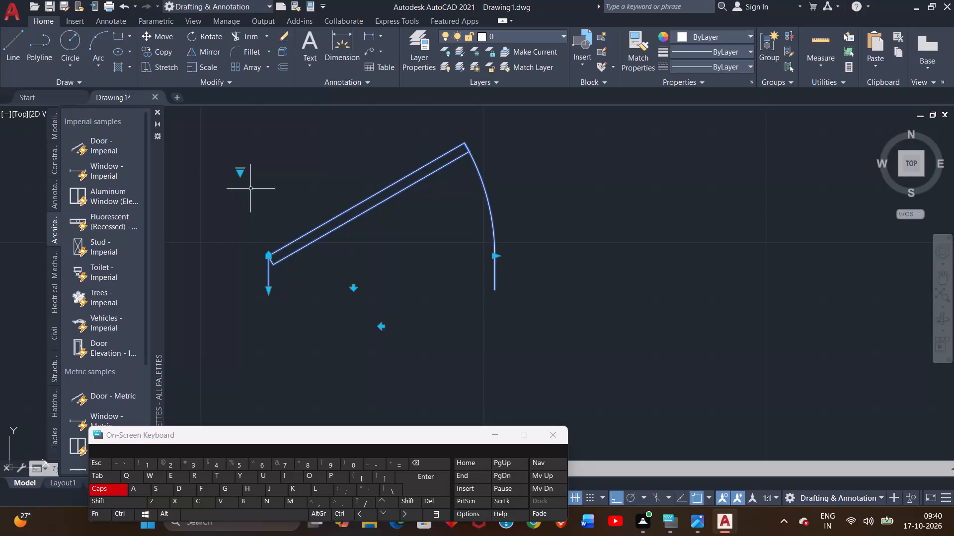
{"action": "right_click", "coordinate": [243, 173]}
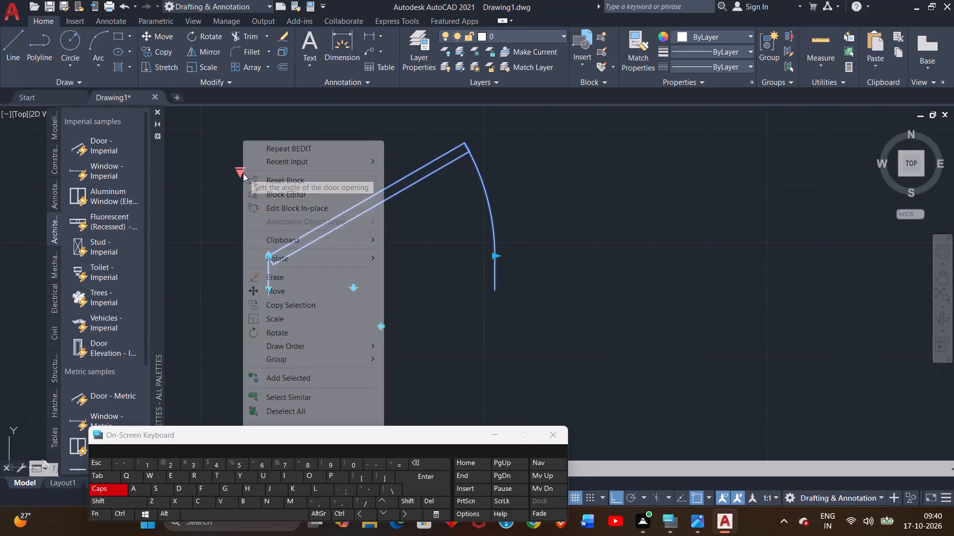
{"action": "double_click", "coordinate": [243, 173]}
{"action": "left_click", "coordinate": [224, 176]}
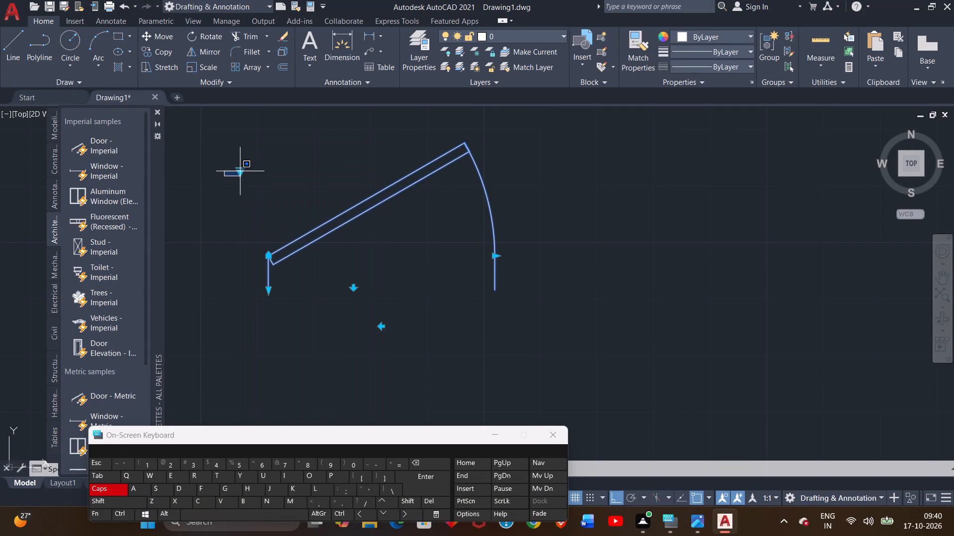
{"action": "double_click", "coordinate": [238, 172]}
{"action": "left_click", "coordinate": [238, 172]}
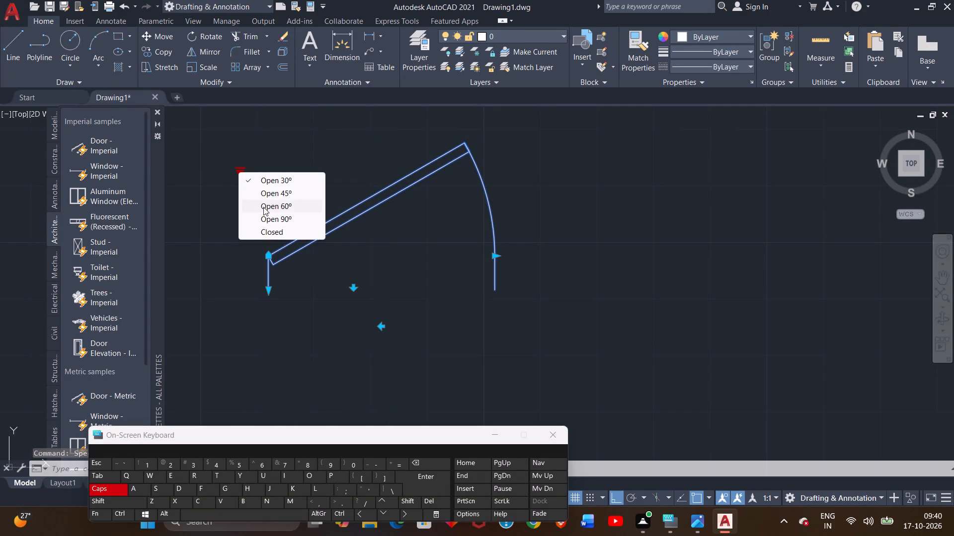
{"action": "left_click", "coordinate": [268, 216]}
Copy the 90º door once horizontally to its right, using its lower hinge-side end as the base point.
{"action": "scroll", "coordinate": [347, 270], "scroll_direction": "down", "scroll_amount": 4}
{"action": "middle_click_drag", "start_coordinate": [362, 278], "coordinate": [348, 235]}
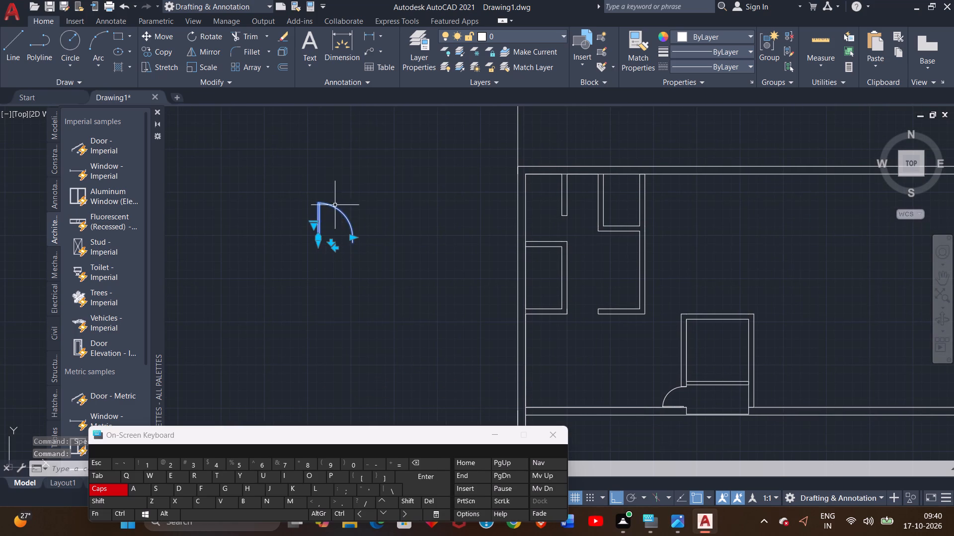
{"action": "scroll", "coordinate": [335, 213], "scroll_direction": "up", "scroll_amount": 1}
{"action": "left_click", "coordinate": [162, 52]}
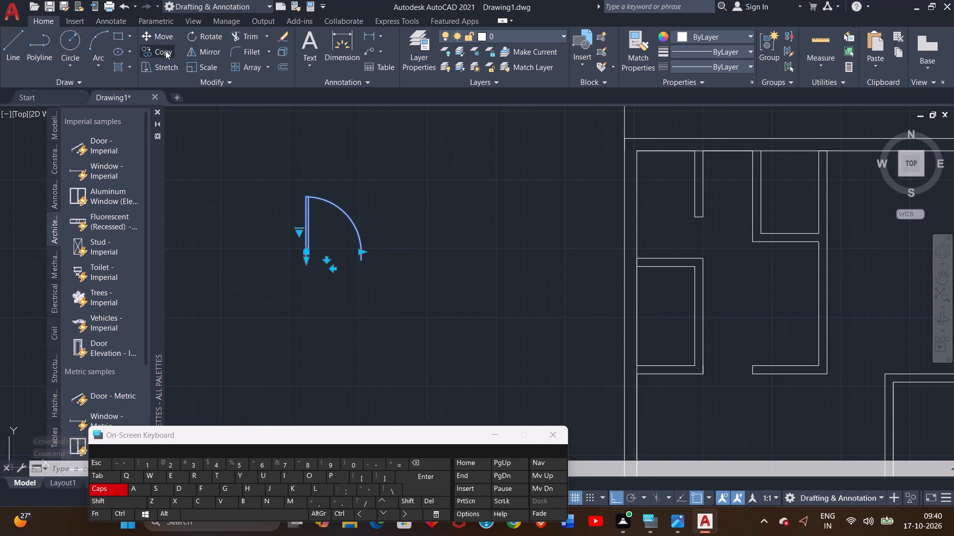
{"action": "scroll", "coordinate": [269, 229], "scroll_direction": "up", "scroll_amount": 2}
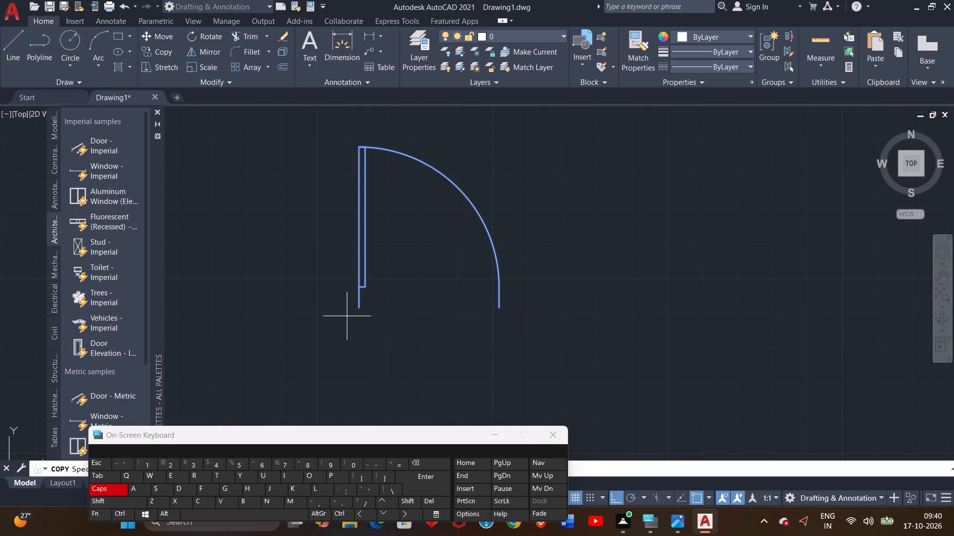
{"action": "left_click_drag", "start_coordinate": [357, 312], "coordinate": [630, 323]}
{"action": "left_click", "coordinate": [630, 323]}
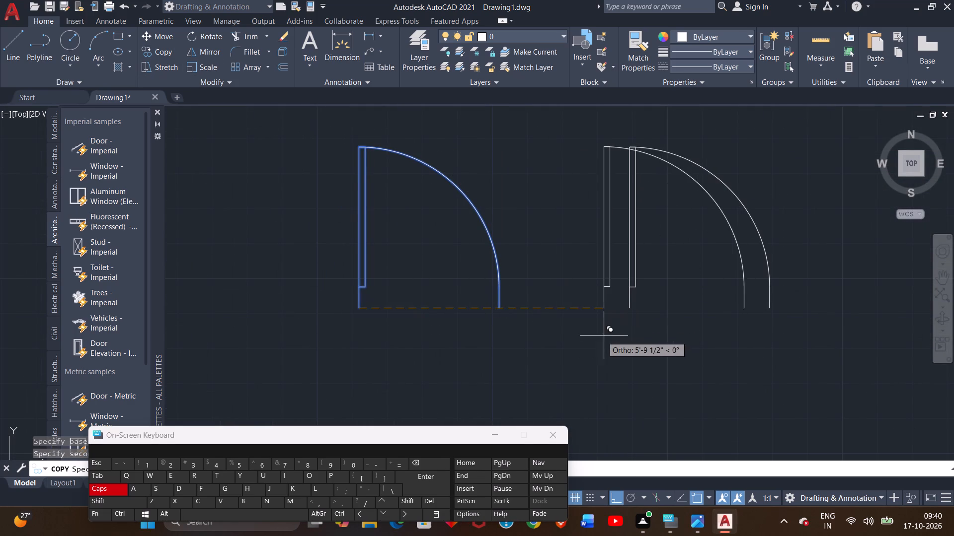
{"action": "right_click", "coordinate": [589, 330]}
{"action": "left_click", "coordinate": [610, 335]}
{"action": "scroll", "coordinate": [607, 362], "scroll_direction": "down", "scroll_amount": 2}
Flip the copied door horizontally so that its hinge is on the opposite side.
{"action": "middle_click_drag", "start_coordinate": [617, 410], "coordinate": [416, 324]}
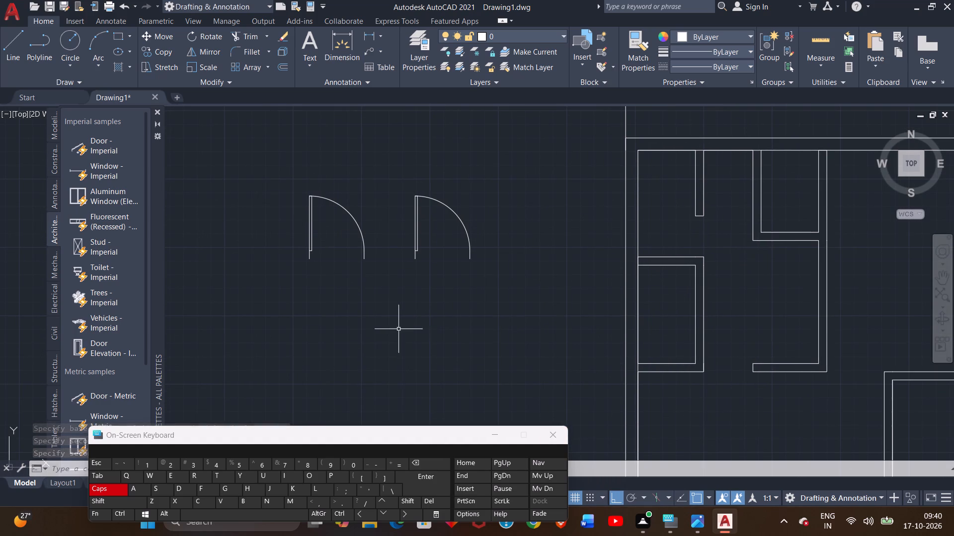
{"action": "left_click", "coordinate": [416, 235]}
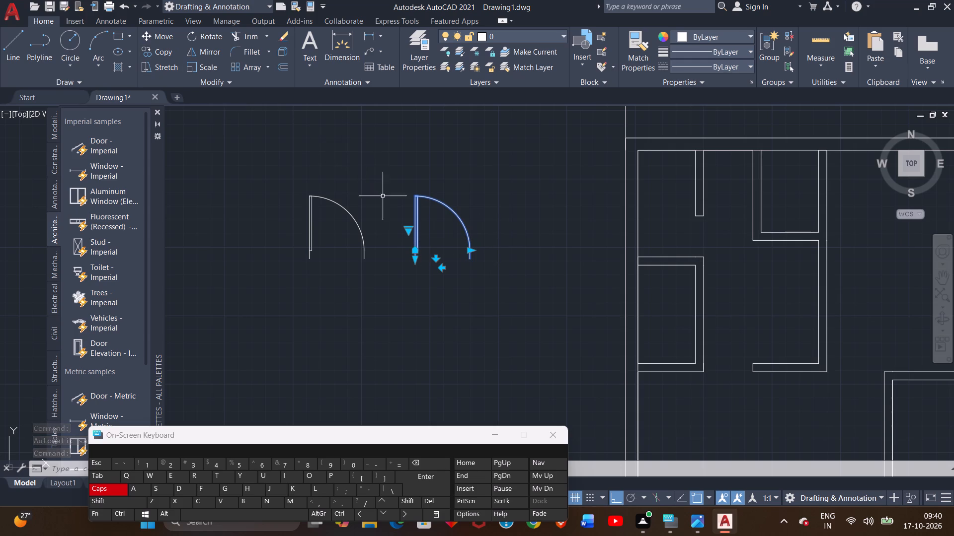
{"action": "scroll", "coordinate": [388, 275], "scroll_direction": "up", "scroll_amount": 1}
{"action": "middle_click_drag", "start_coordinate": [377, 276], "coordinate": [273, 244]}
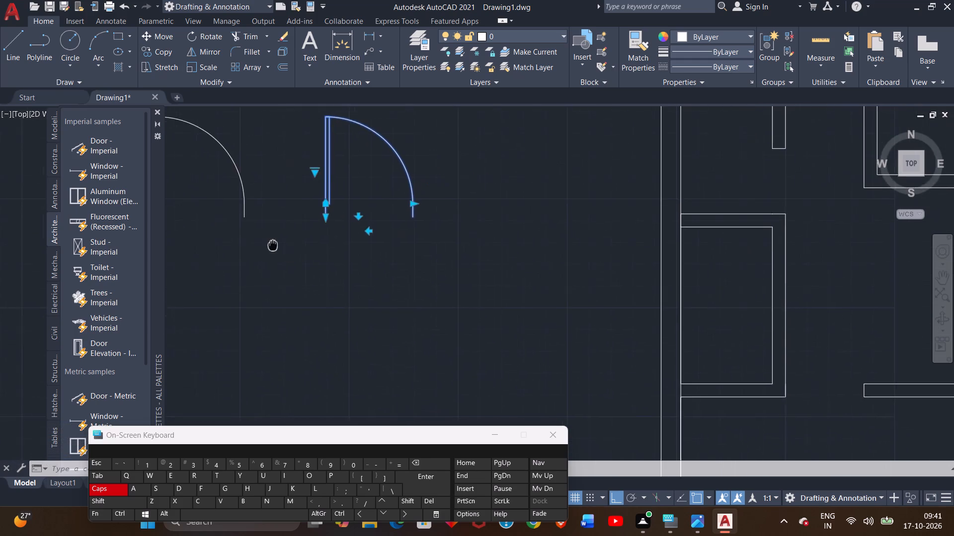
{"action": "middle_click_drag", "start_coordinate": [273, 244], "coordinate": [237, 235]}
{"action": "scroll", "coordinate": [235, 231], "scroll_direction": "down", "scroll_amount": 1}
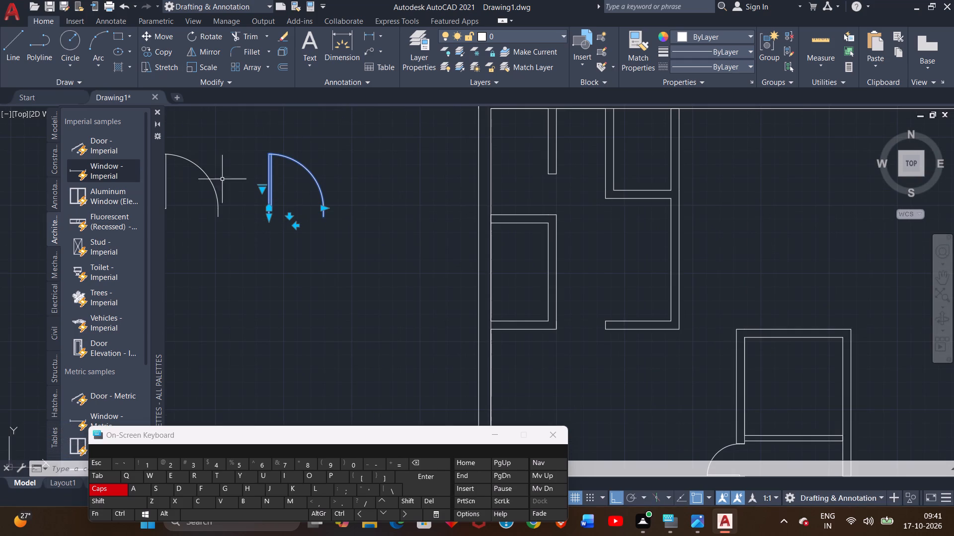
{"action": "left_click", "coordinate": [295, 226]}
Move the flipped door by its lower hinge-side end onto the small partitioned room's outer left wall line, near the upper corner.
{"action": "scroll", "coordinate": [313, 256], "scroll_direction": "down", "scroll_amount": 2}
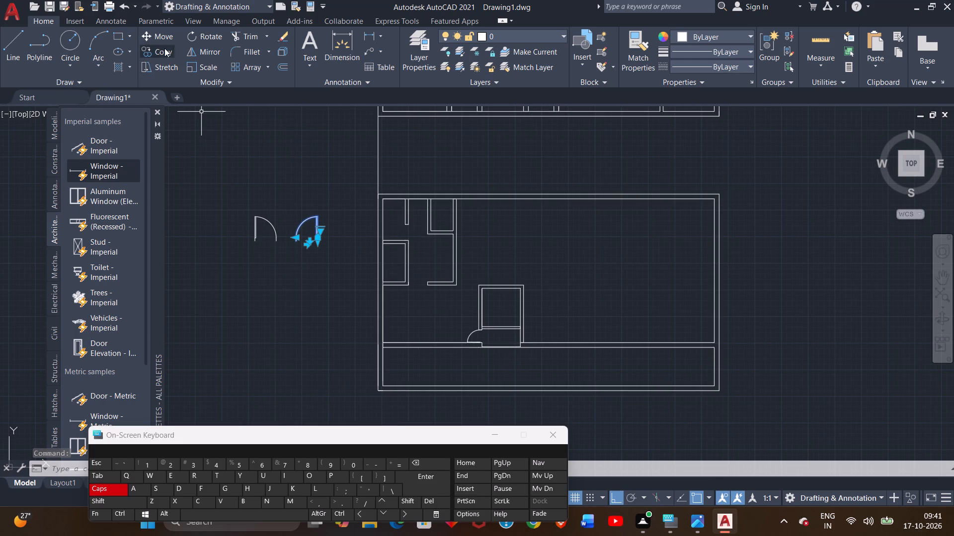
{"action": "left_click", "coordinate": [164, 34]}
{"action": "scroll", "coordinate": [308, 243], "scroll_direction": "up", "scroll_amount": 2}
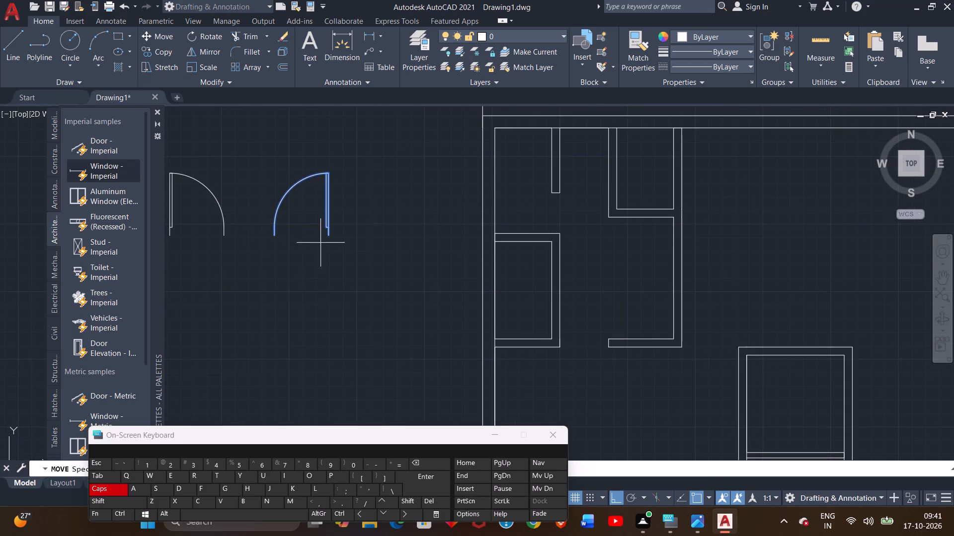
{"action": "middle_click_drag", "start_coordinate": [324, 239], "coordinate": [274, 201]}
{"action": "left_click_drag", "start_coordinate": [280, 196], "coordinate": [337, 236]}
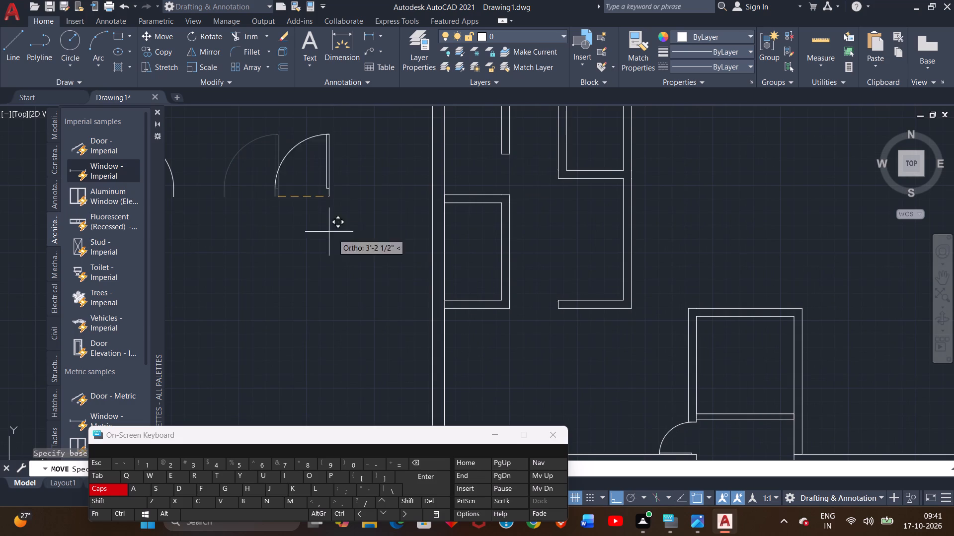
{"action": "left_click_drag", "start_coordinate": [337, 236], "coordinate": [686, 352]}
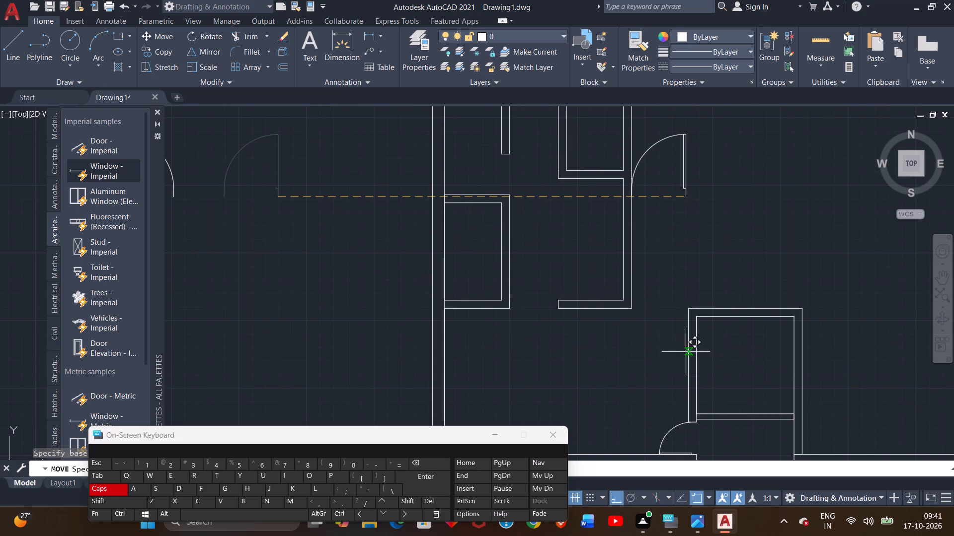
{"action": "left_click_drag", "start_coordinate": [686, 352], "coordinate": [689, 319]}
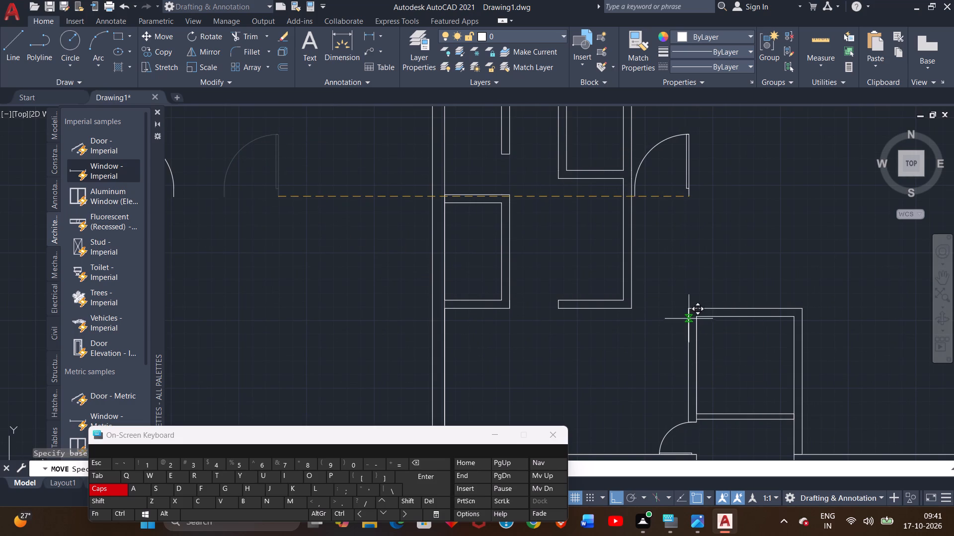
{"action": "left_click_drag", "start_coordinate": [689, 319], "coordinate": [689, 317]}
{"action": "left_click", "coordinate": [689, 317]}
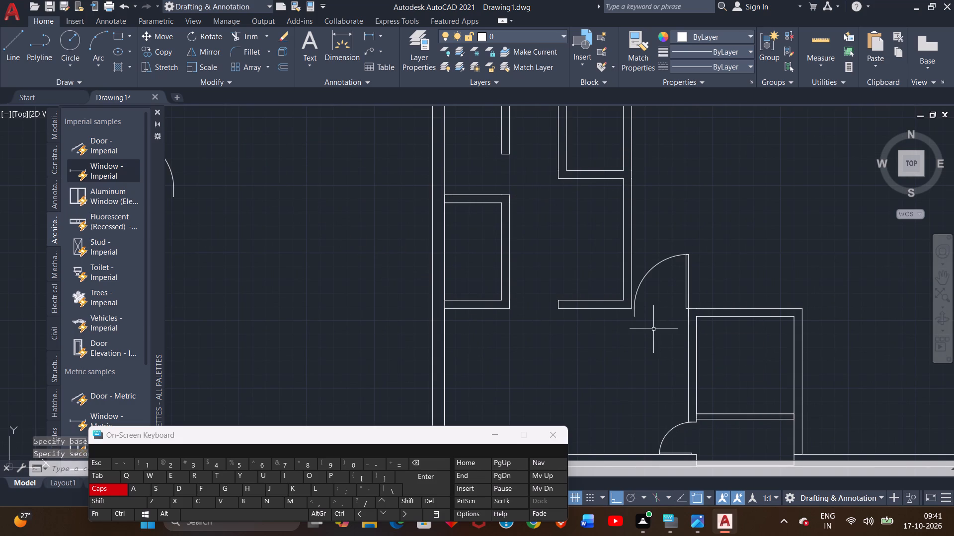
Flip the door beside the small partitioned room horizontally so its hinge is on the opposite side.
{"action": "middle_click_drag", "start_coordinate": [656, 325], "coordinate": [611, 335]}
{"action": "scroll", "coordinate": [656, 325], "scroll_direction": "up", "scroll_amount": 2}
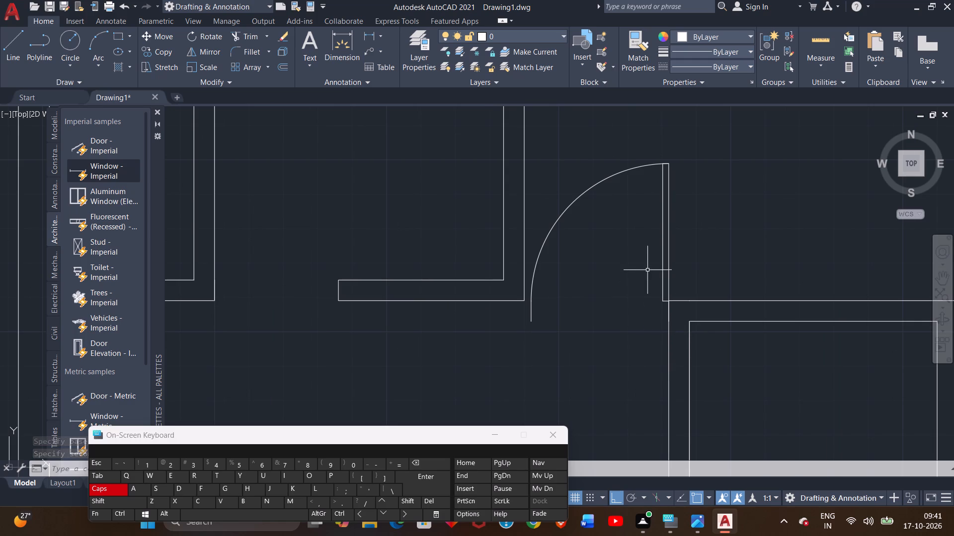
{"action": "left_click_drag", "start_coordinate": [701, 170], "coordinate": [668, 205]}
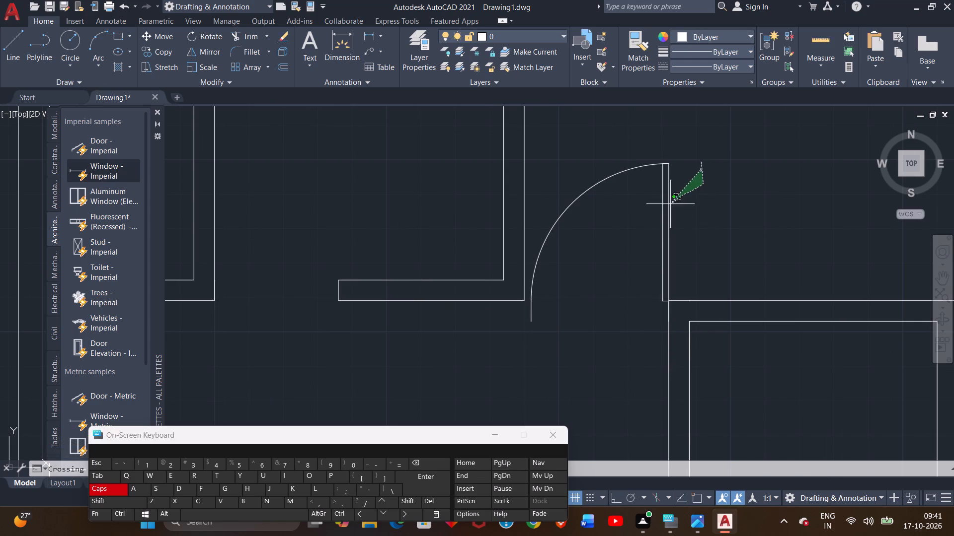
{"action": "left_click_drag", "start_coordinate": [668, 205], "coordinate": [626, 244]}
{"action": "left_click", "coordinate": [626, 244]}
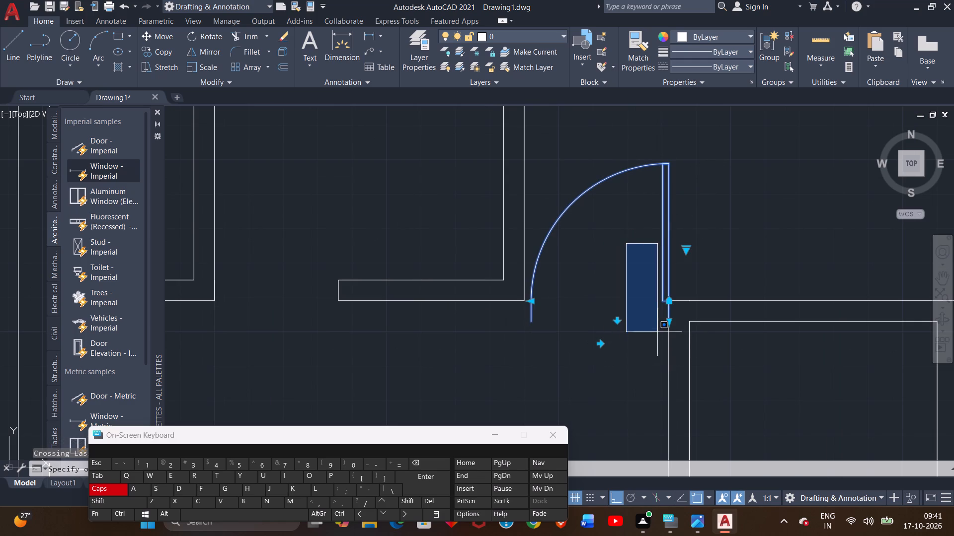
{"action": "left_click", "coordinate": [634, 312]}
{"action": "left_click", "coordinate": [600, 343]}
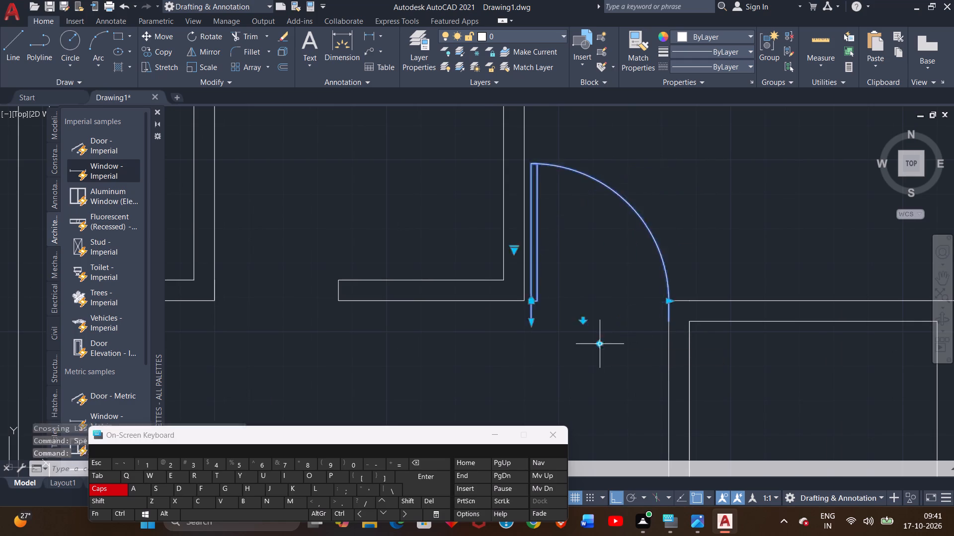
Move the flipped door by its lower hinge-side end to the bottom outer corner of the upper room's right wall.
{"action": "middle_click_drag", "start_coordinate": [557, 314], "coordinate": [568, 355]}
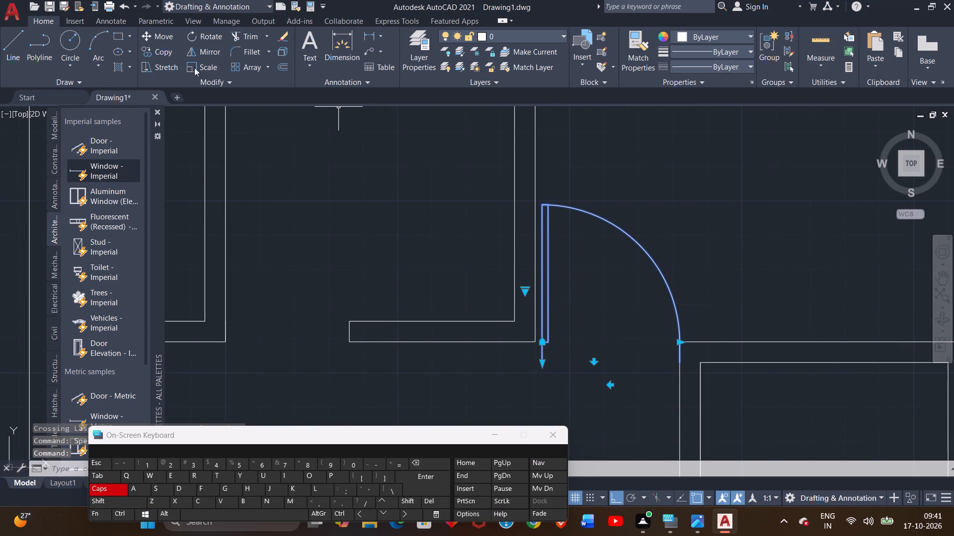
{"action": "left_click", "coordinate": [169, 30]}
{"action": "scroll", "coordinate": [541, 362], "scroll_direction": "up", "scroll_amount": 1}
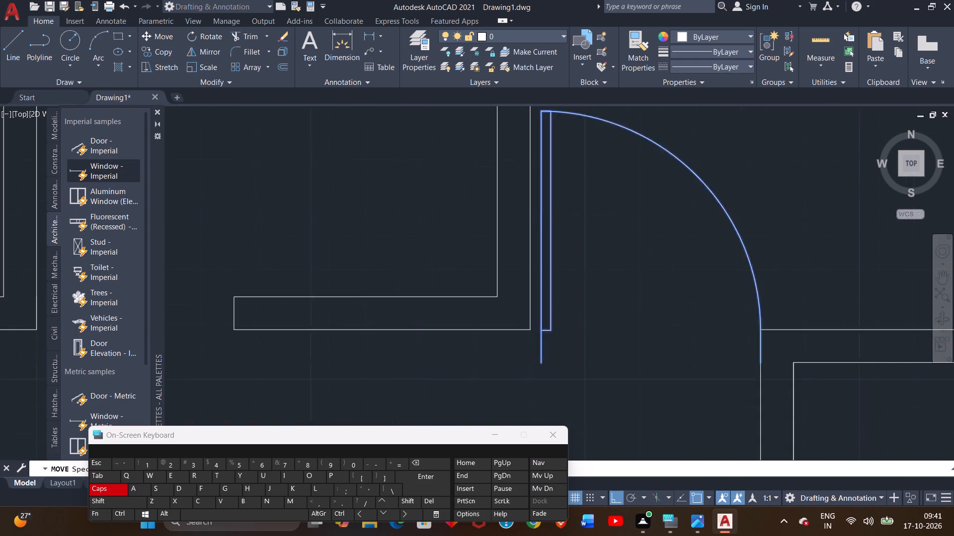
{"action": "scroll", "coordinate": [541, 362], "scroll_direction": "up", "scroll_amount": 1}
{"action": "left_click_drag", "start_coordinate": [538, 365], "coordinate": [519, 310]}
{"action": "left_click", "coordinate": [519, 310]}
{"action": "scroll", "coordinate": [528, 348], "scroll_direction": "down", "scroll_amount": 3}
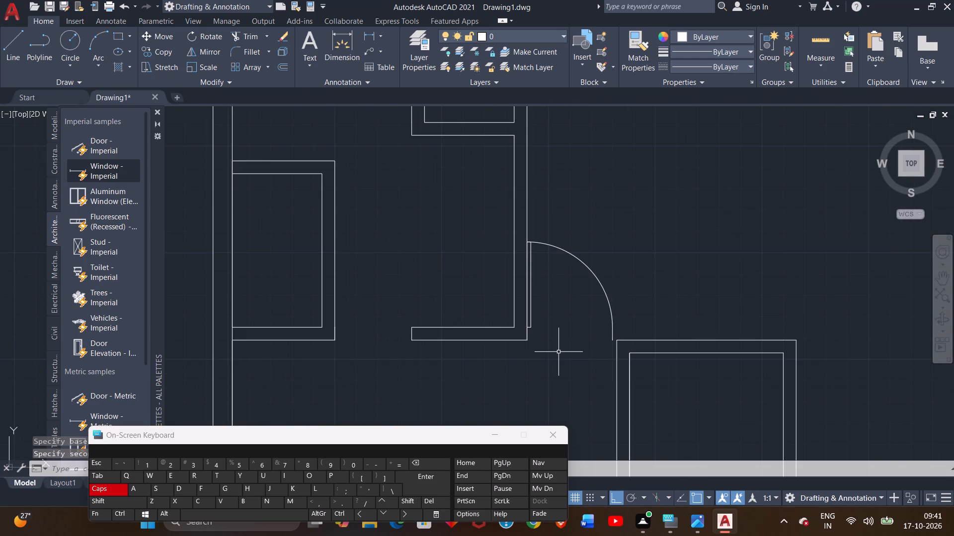
Scale the door up from its lower hinge-side end to span the opening to the small partitioned room, using a reference distance of about 2'-0".
{"action": "double_click", "coordinate": [605, 296]}
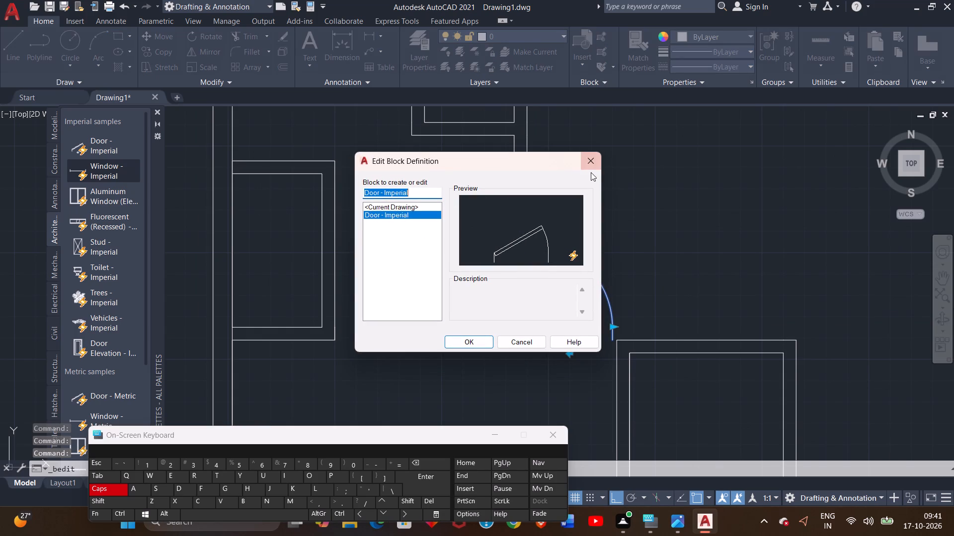
{"action": "left_click", "coordinate": [592, 165]}
{"action": "left_click_drag", "start_coordinate": [566, 251], "coordinate": [568, 284]}
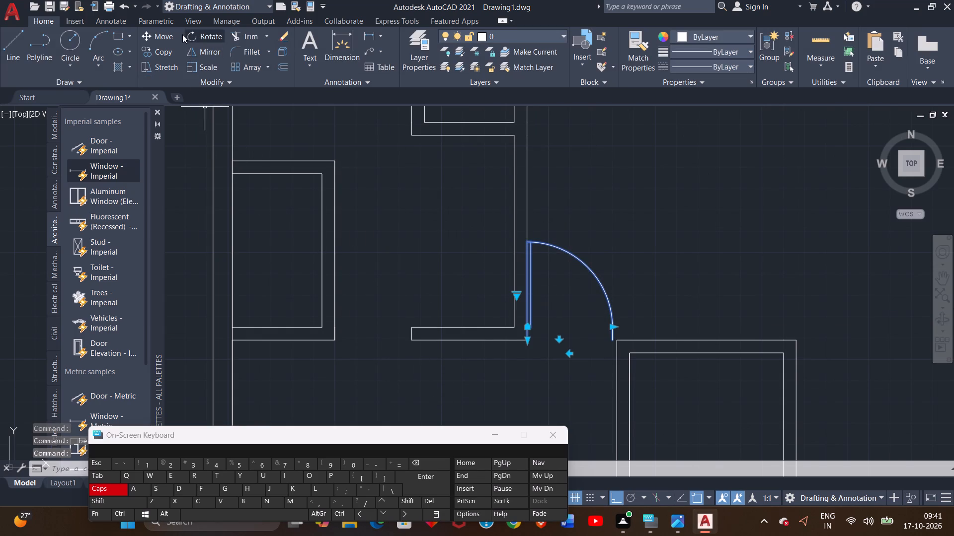
{"action": "left_click", "coordinate": [187, 68]}
{"action": "scroll", "coordinate": [521, 336], "scroll_direction": "up", "scroll_amount": 1}
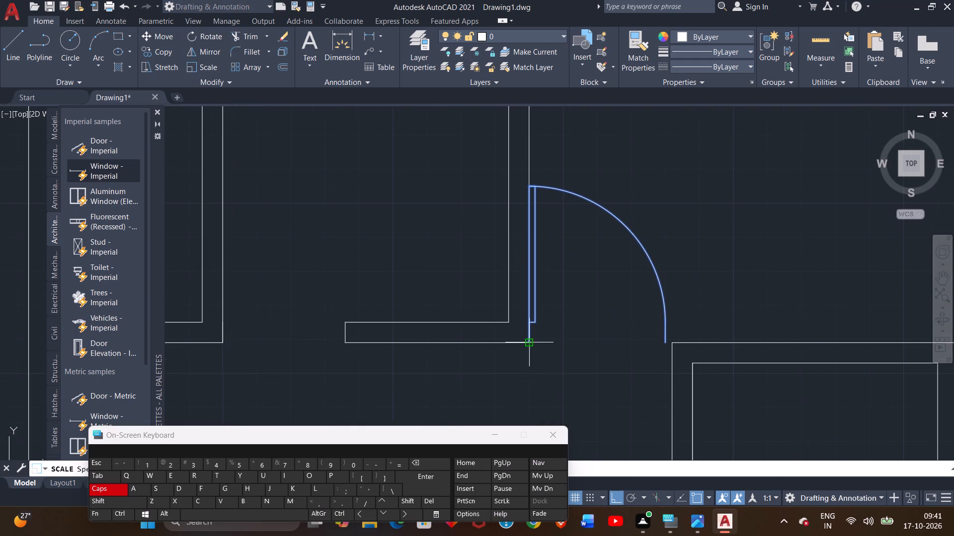
{"action": "left_click_drag", "start_coordinate": [532, 344], "coordinate": [610, 366]}
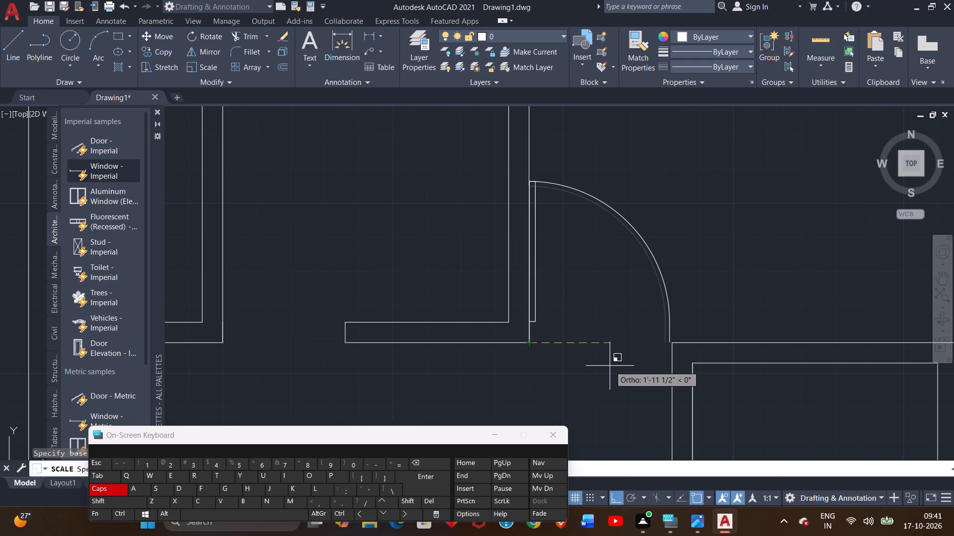
{"action": "left_click_drag", "start_coordinate": [610, 366], "coordinate": [621, 366]}
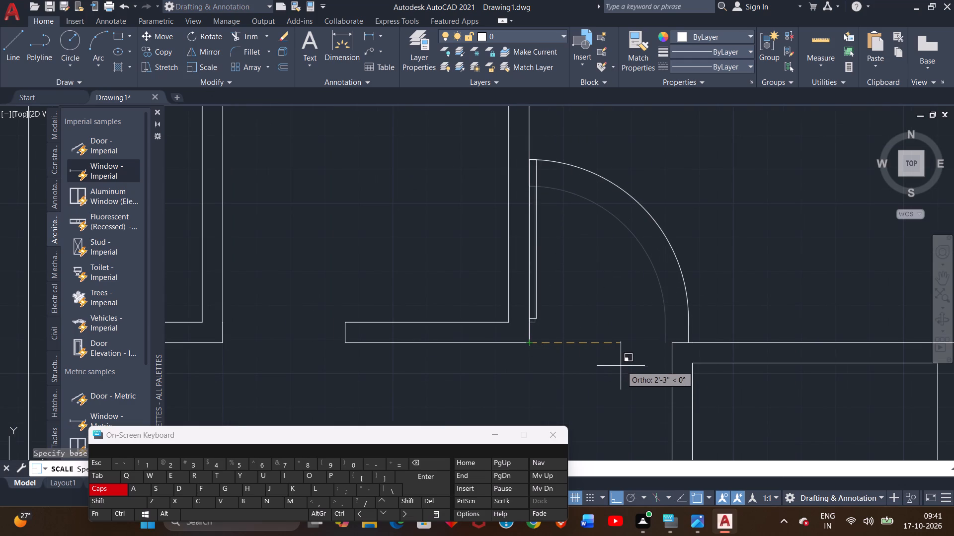
{"action": "left_click_drag", "start_coordinate": [621, 366], "coordinate": [612, 384]}
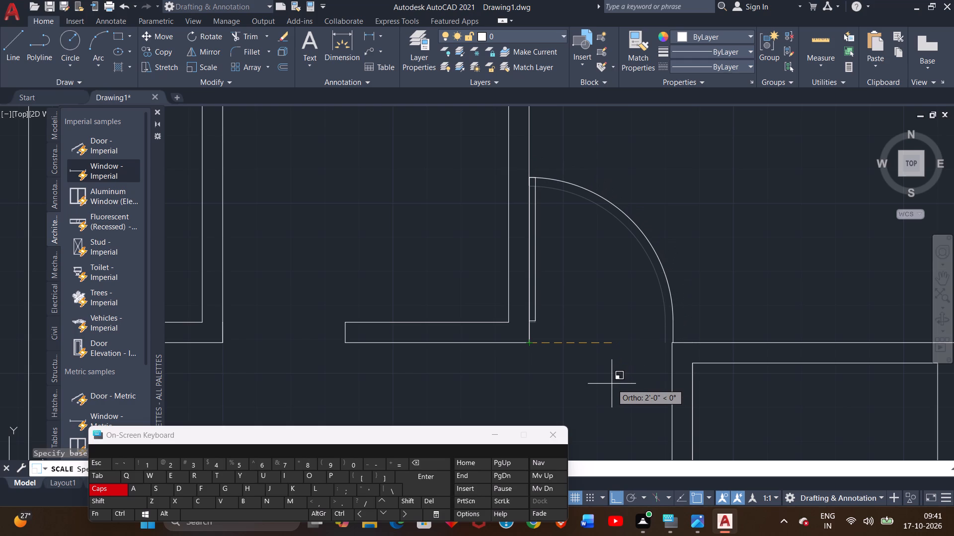
{"action": "left_click_drag", "start_coordinate": [612, 384], "coordinate": [611, 381]}
{"action": "left_click", "coordinate": [611, 381]}
Examine the lower floor plan and its position relative to the plan above it.
{"action": "scroll", "coordinate": [611, 381], "scroll_direction": "down", "scroll_amount": 1}
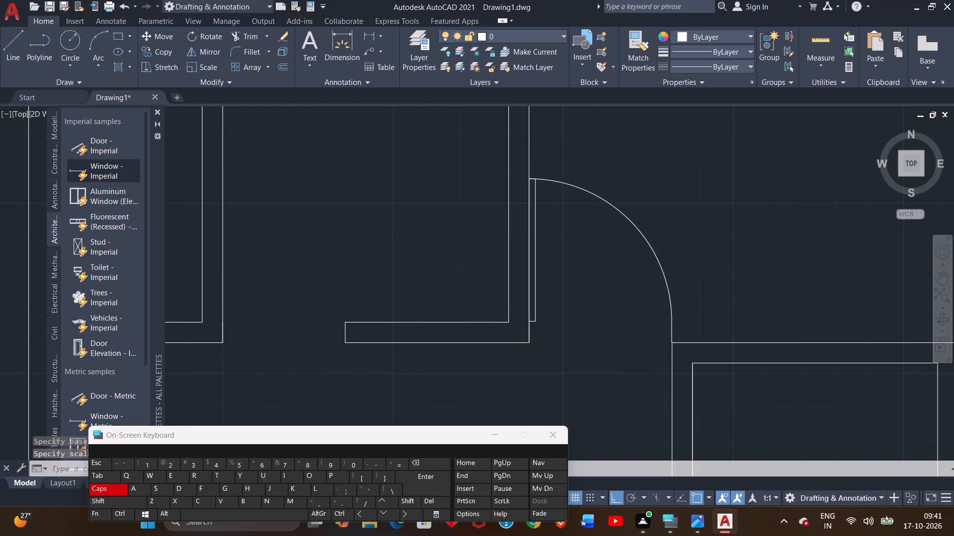
{"action": "scroll", "coordinate": [611, 381], "scroll_direction": "down", "scroll_amount": 2}
{"action": "middle_click_drag", "start_coordinate": [611, 380], "coordinate": [609, 346]}
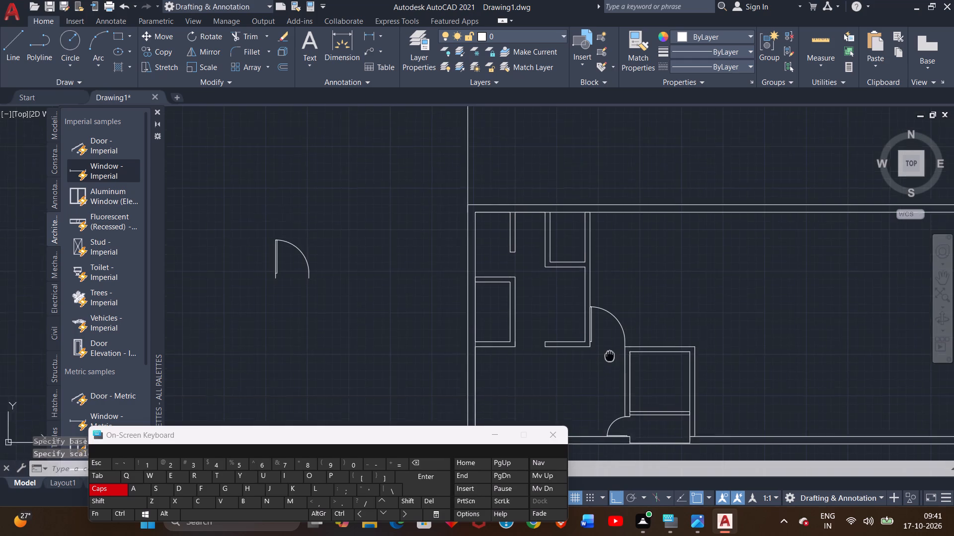
{"action": "middle_click_drag", "start_coordinate": [609, 346], "coordinate": [604, 295]}
{"action": "scroll", "coordinate": [604, 295], "scroll_direction": "down", "scroll_amount": 3}
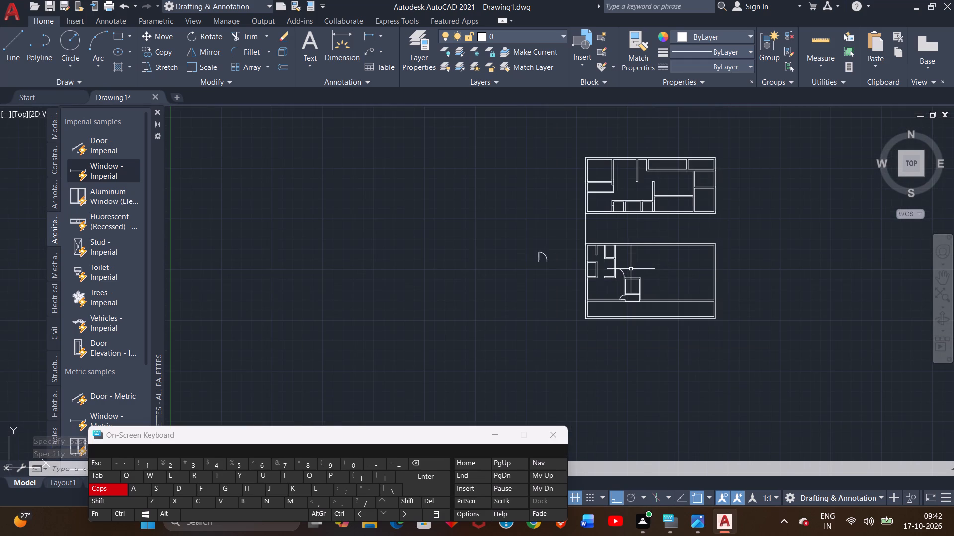
{"action": "scroll", "coordinate": [632, 268], "scroll_direction": "up", "scroll_amount": 2}
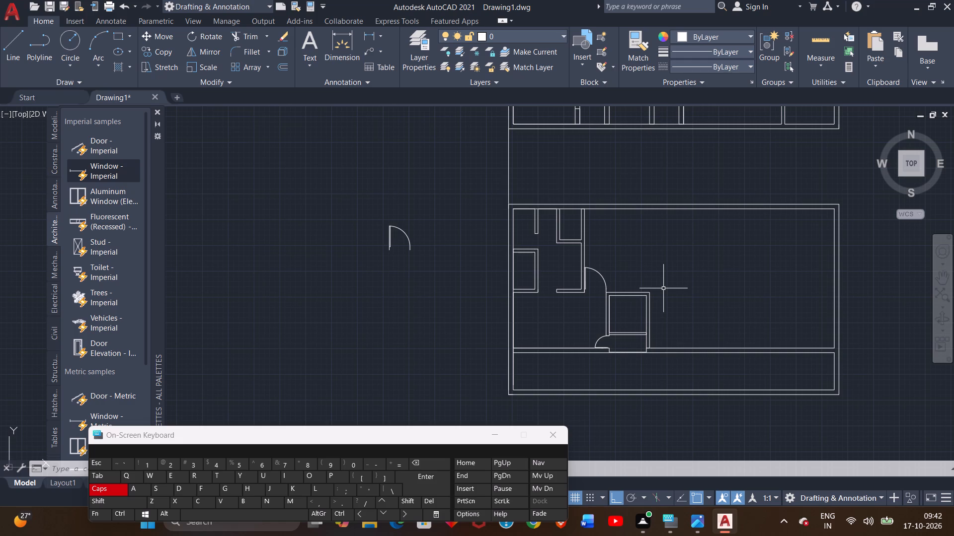
{"action": "middle_click_drag", "start_coordinate": [662, 288], "coordinate": [642, 387]}
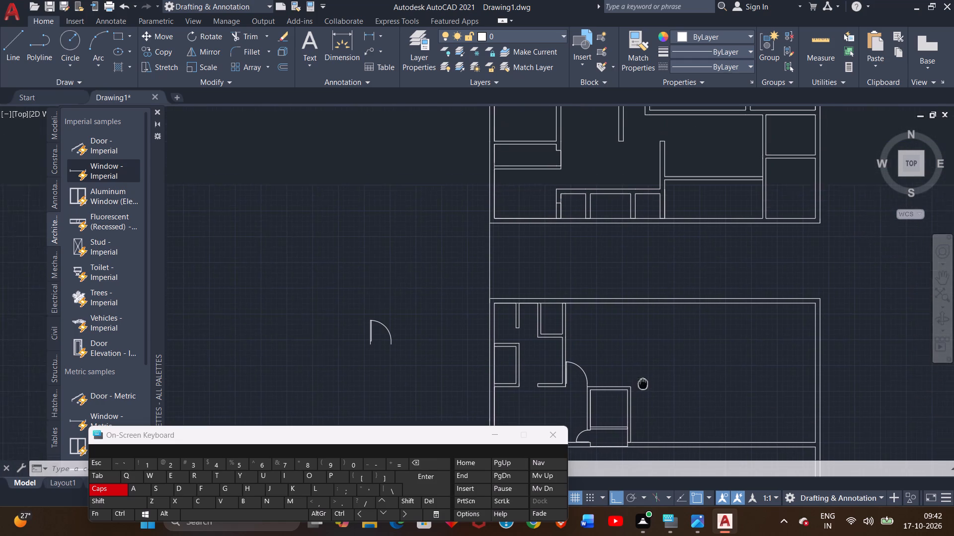
{"action": "middle_click_drag", "start_coordinate": [642, 387], "coordinate": [641, 393]}
{"action": "middle_click_drag", "start_coordinate": [649, 393], "coordinate": [642, 332]}
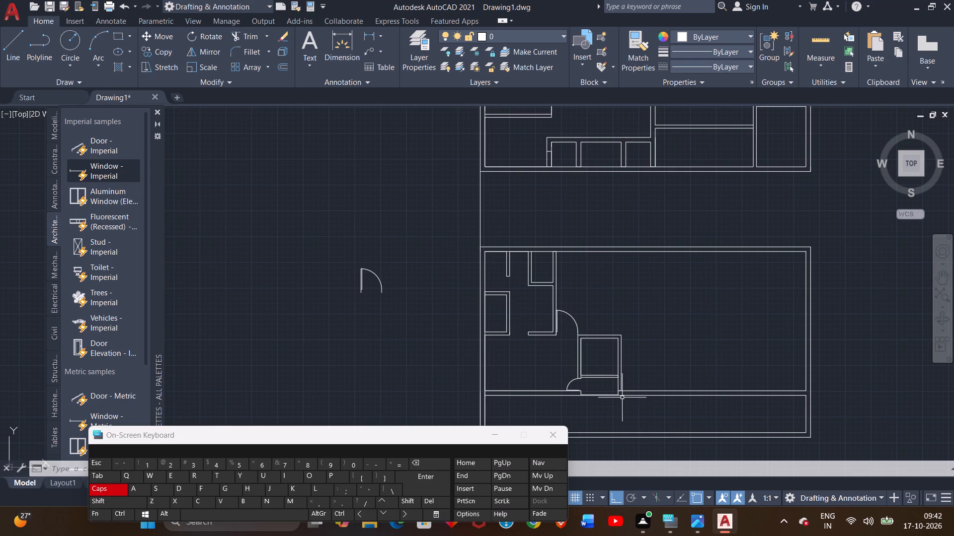
{"action": "middle_click_drag", "start_coordinate": [647, 386], "coordinate": [607, 376]}
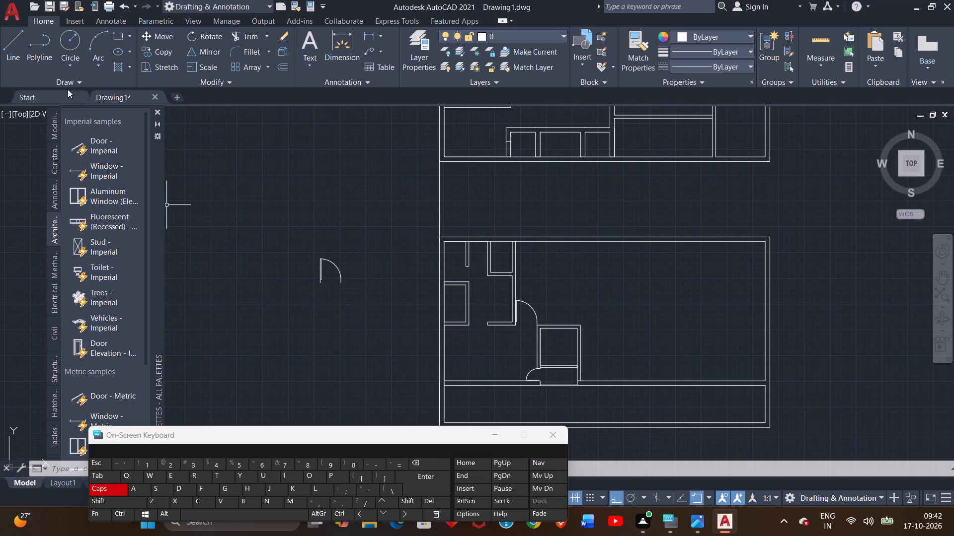
Draw an 8' line leftward along the large room's lower wall, starting from its inner lower-right corner.
{"action": "left_click", "coordinate": [5, 38]}
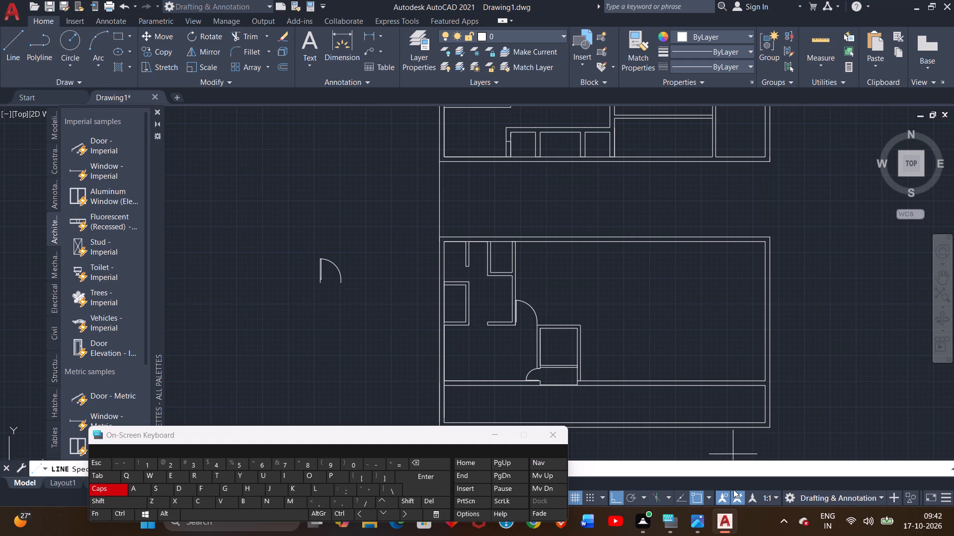
{"action": "middle_click_drag", "start_coordinate": [727, 356], "coordinate": [695, 334]}
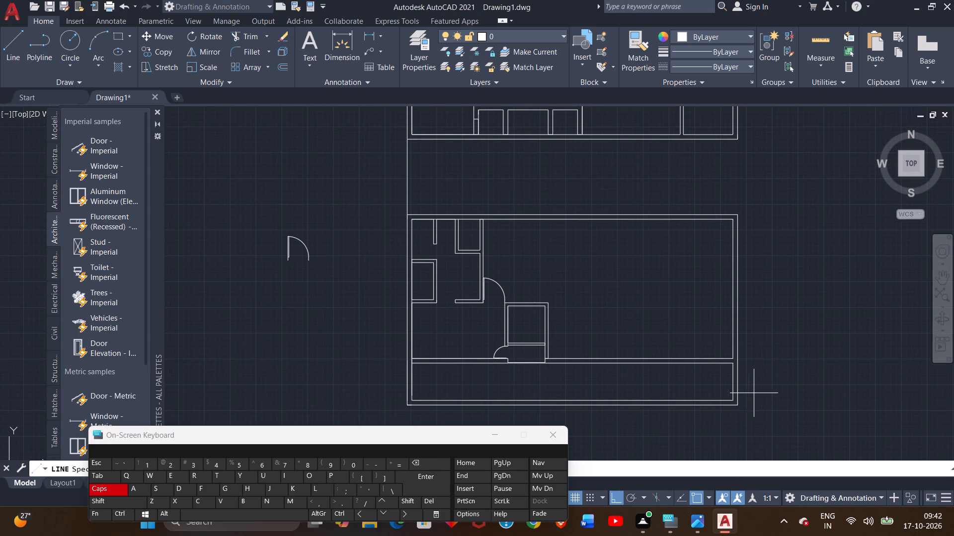
{"action": "double_click", "coordinate": [732, 356]}
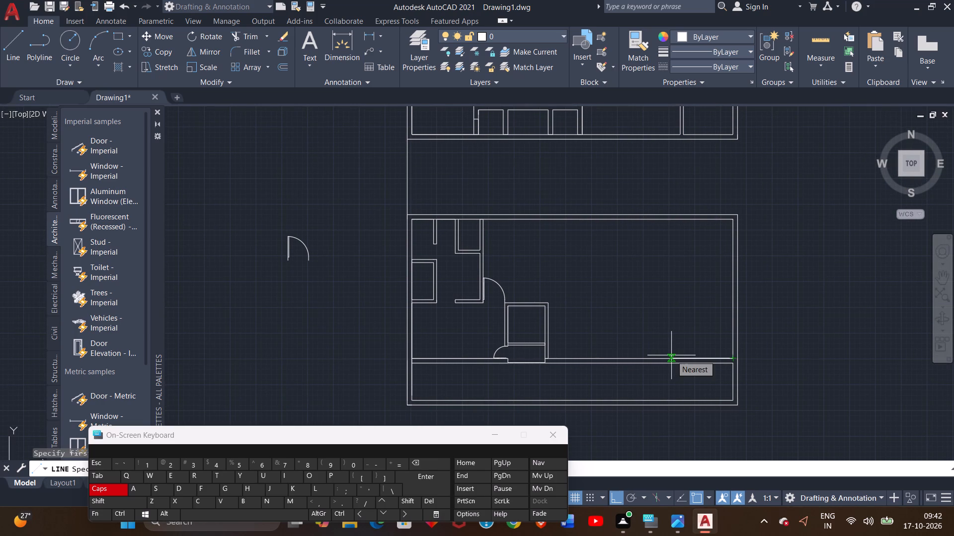
{"action": "key", "text": "8"}
{"action": "type", "text": "''"}
{"action": "key", "text": "Return"}
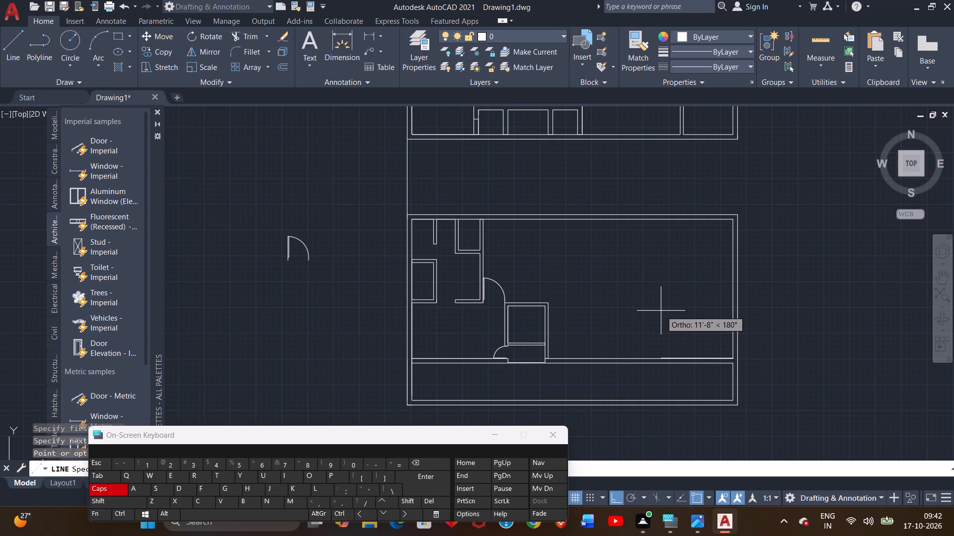
{"action": "type", "text": "8'"}
{"action": "key", "text": "Return"}
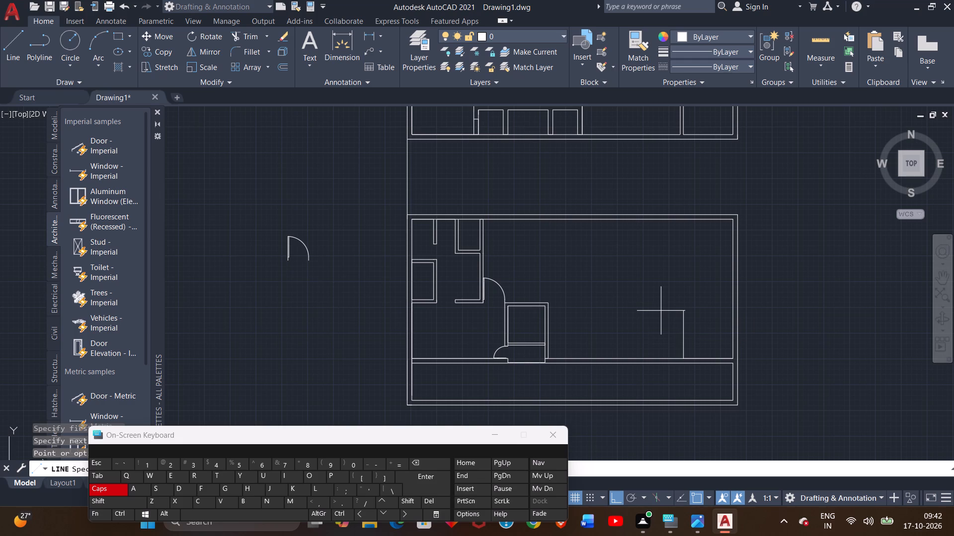
Continue the line as a partition wall 12'9" high and 9" thick, returning down to the lower wall line.
{"action": "type", "text": "12'9"}
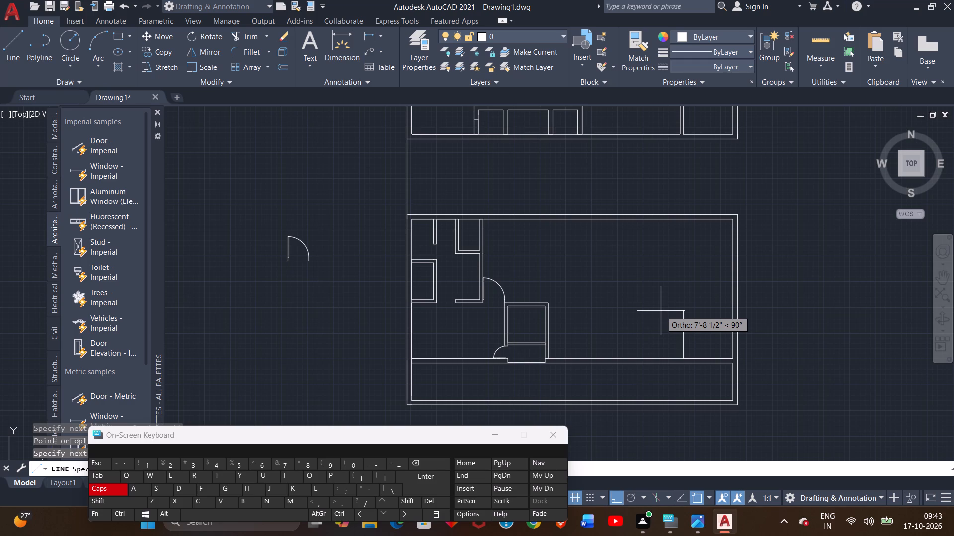
{"action": "key", "text": "shift+quotedbl"}
{"action": "key", "text": "Return"}
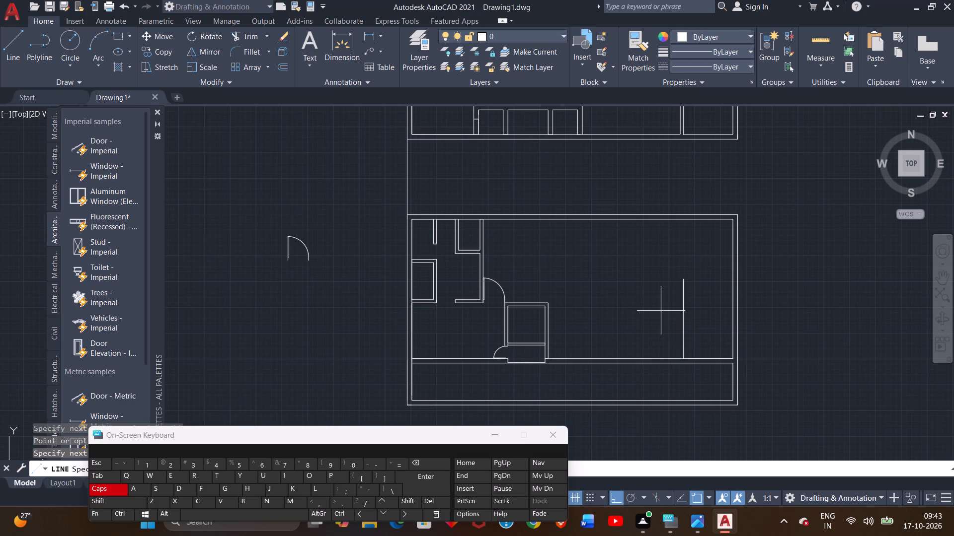
{"action": "scroll", "coordinate": [669, 277], "scroll_direction": "up", "scroll_amount": 1}
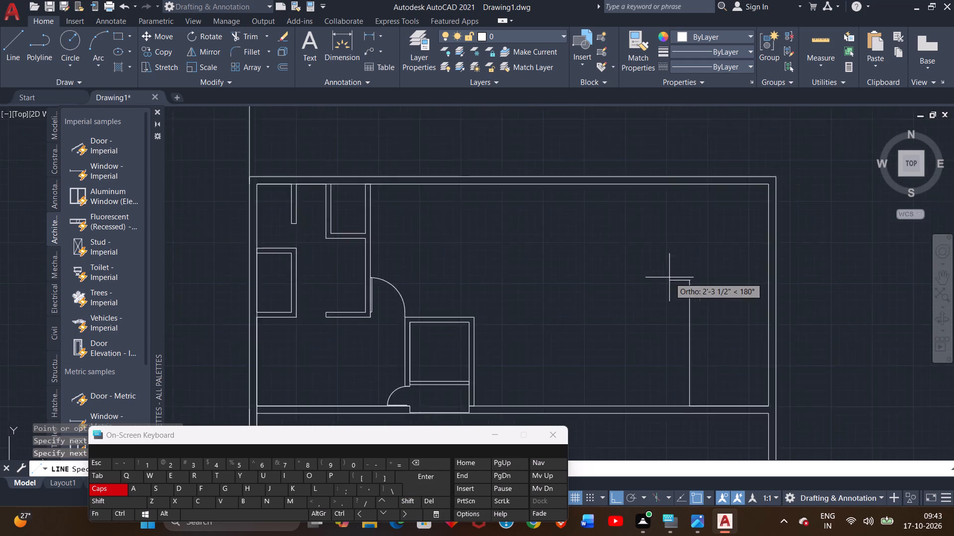
{"action": "scroll", "coordinate": [669, 277], "scroll_direction": "up", "scroll_amount": 1}
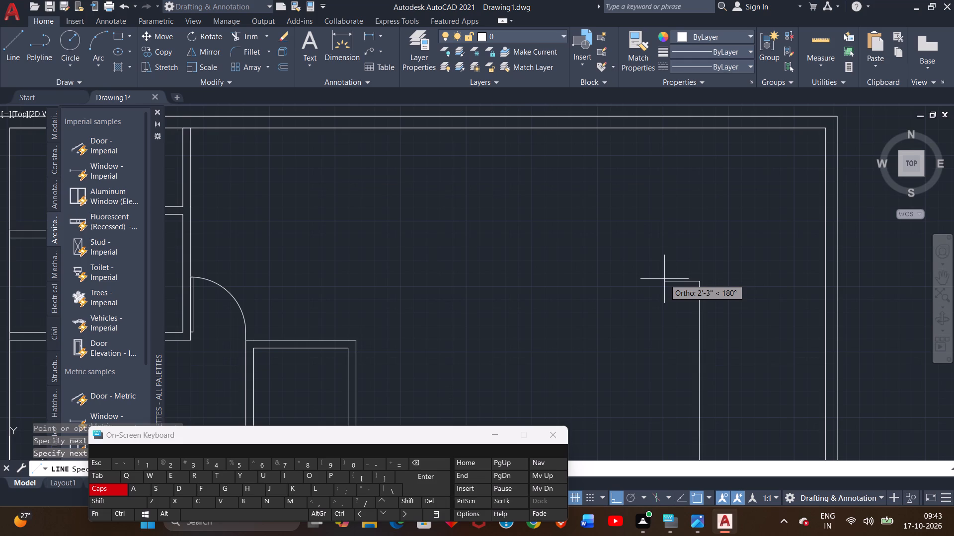
{"action": "key", "text": "9"}
{"action": "key", "text": "shift+quotedbl"}
{"action": "key", "text": "Return"}
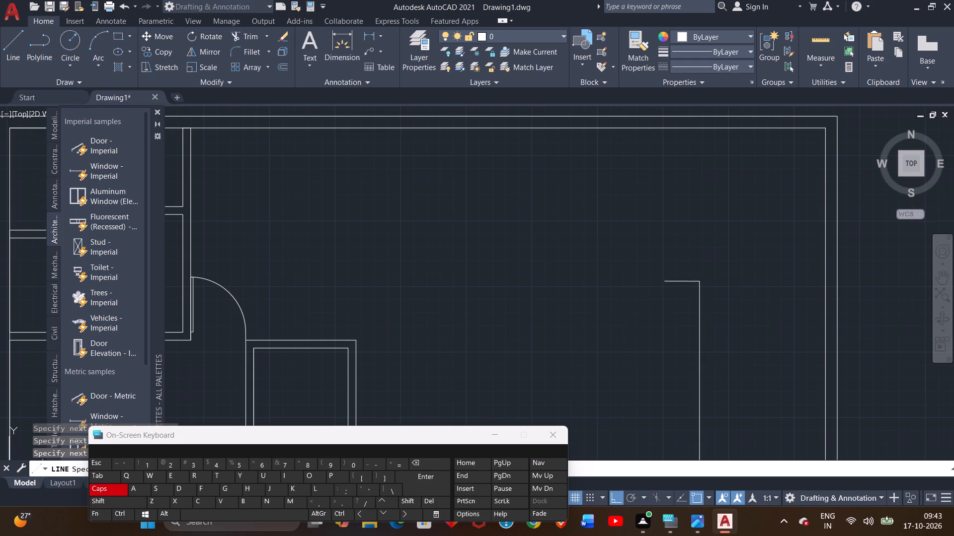
{"action": "middle_click_drag", "start_coordinate": [696, 416], "coordinate": [661, 255]}
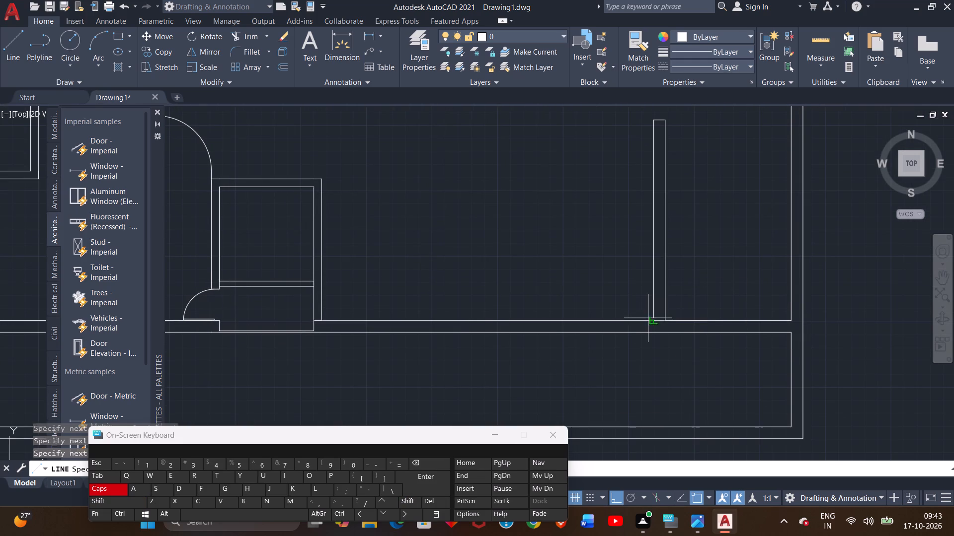
{"action": "left_click", "coordinate": [654, 318]}
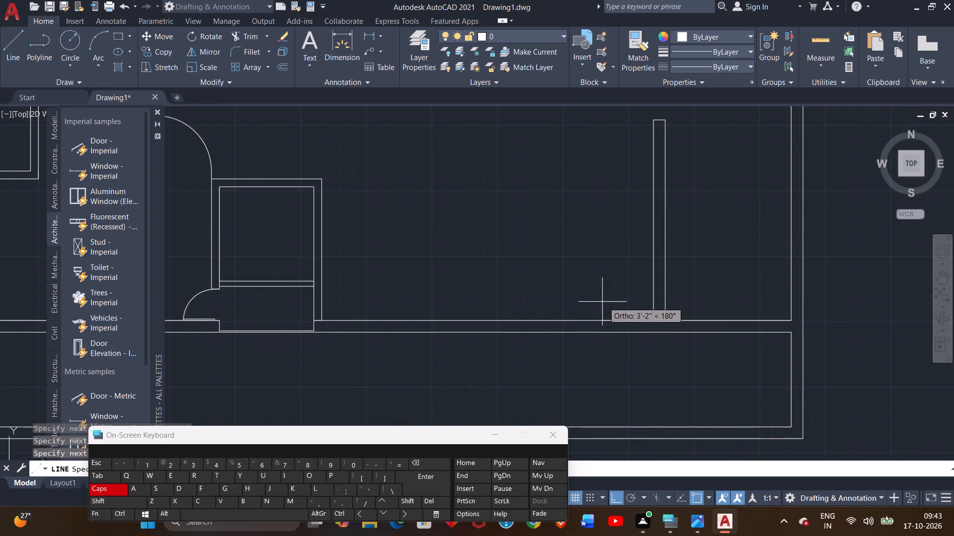
Continue 4' left along the lower wall line and draw a second 9" thick partition wall, level with the first one's top.
{"action": "type", "text": "4'"}
{"action": "key", "text": "Return"}
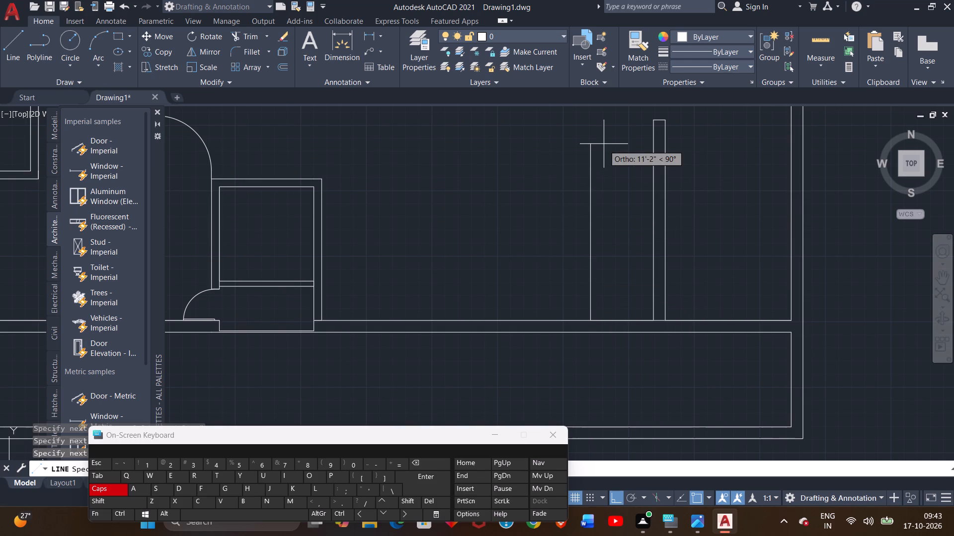
{"action": "middle_click_drag", "start_coordinate": [596, 143], "coordinate": [634, 243]}
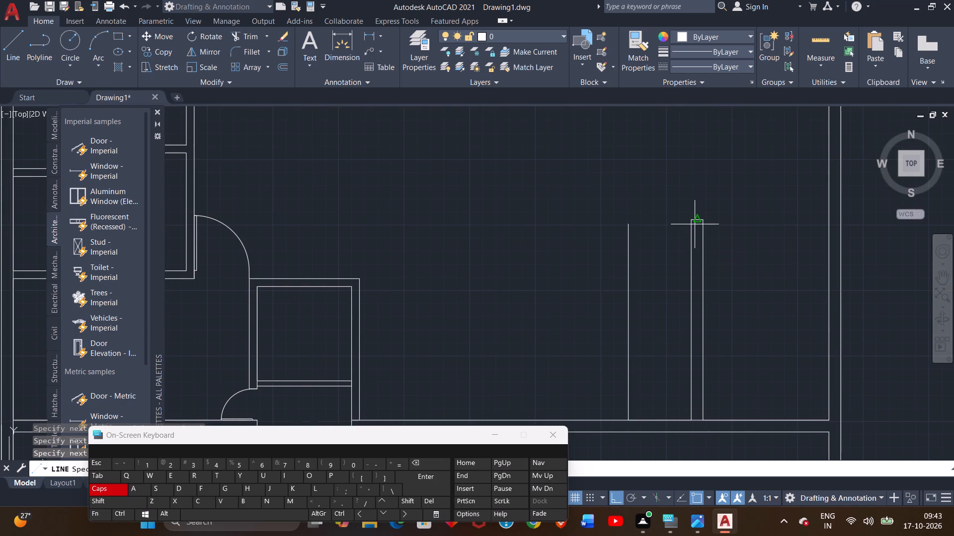
{"action": "left_click", "coordinate": [630, 220]}
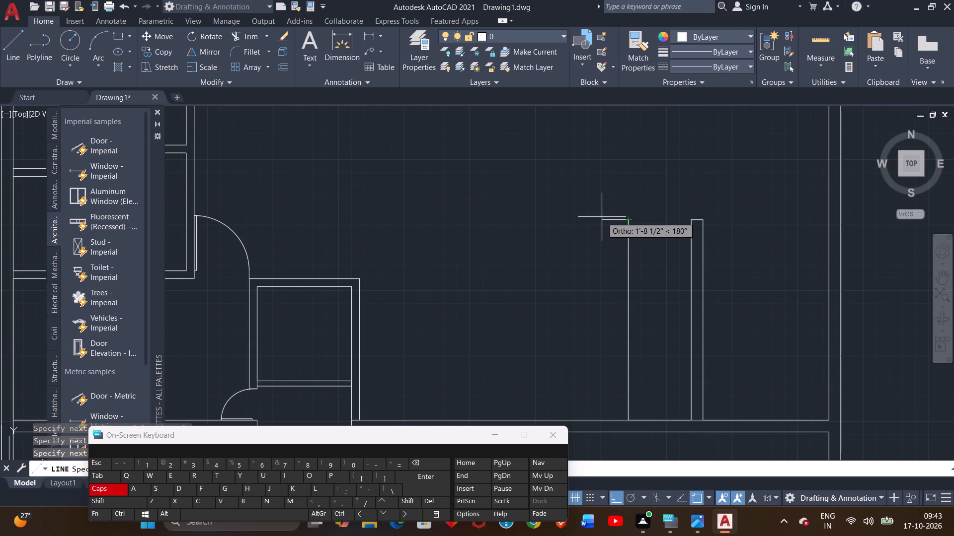
{"action": "key", "text": "9"}
{"action": "key", "text": "shift+quotedbl"}
{"action": "key", "text": "Return"}
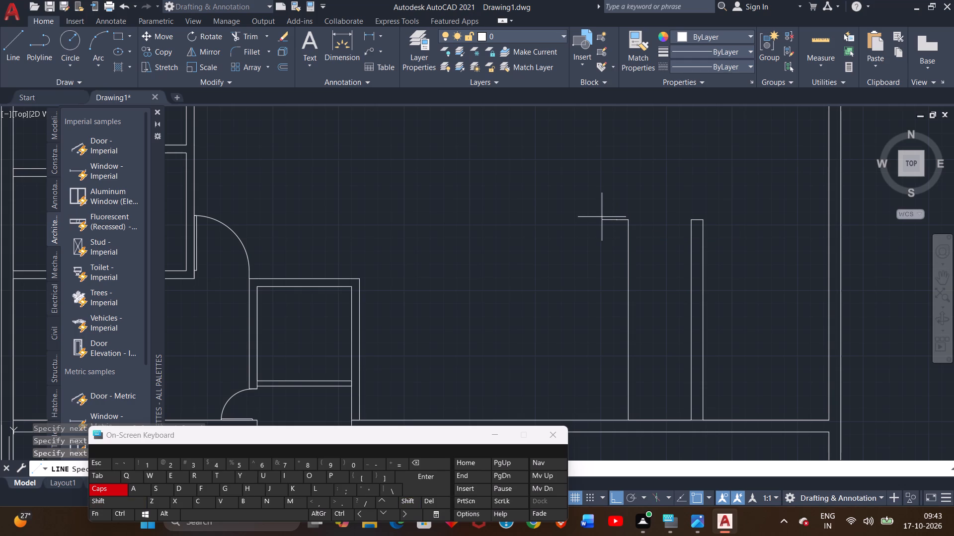
{"action": "left_click", "coordinate": [616, 423]}
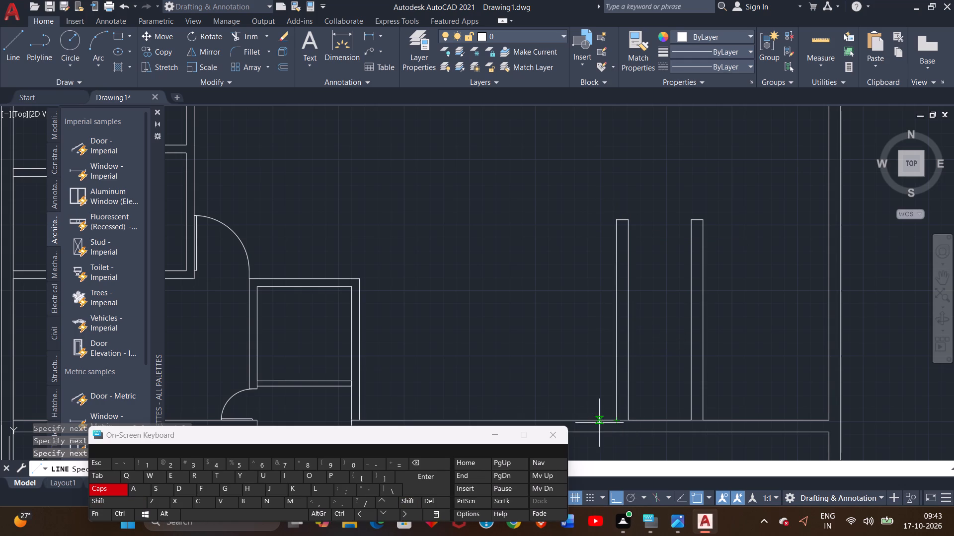
{"action": "scroll", "coordinate": [584, 409], "scroll_direction": "down", "scroll_amount": 1}
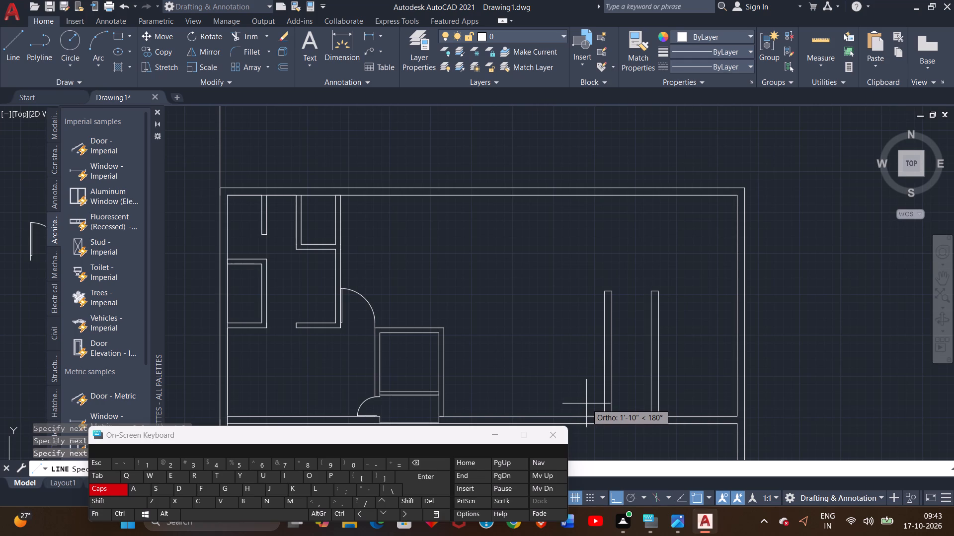
{"action": "right_click", "coordinate": [579, 401]}
{"action": "right_click", "coordinate": [579, 402]}
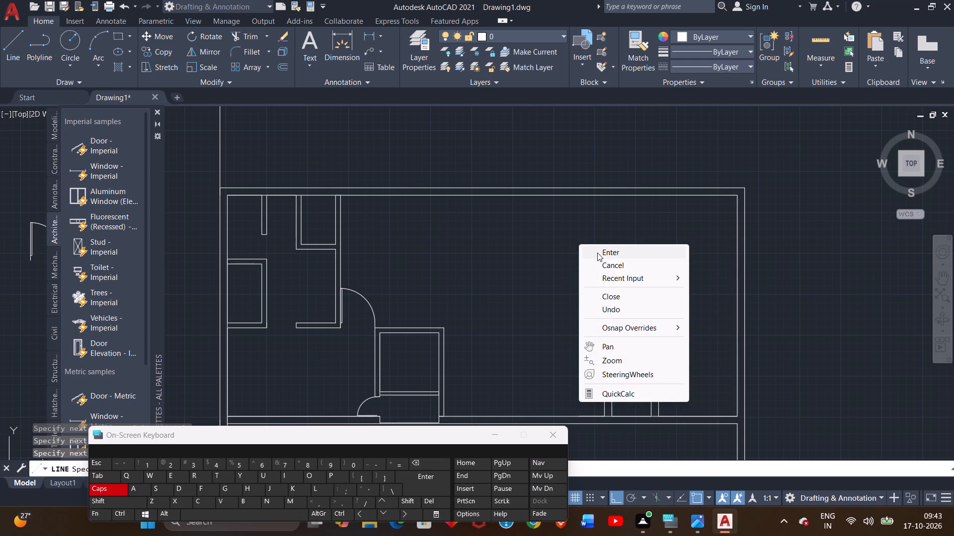
{"action": "double_click", "coordinate": [597, 253]}
{"action": "middle_click", "coordinate": [631, 289]}
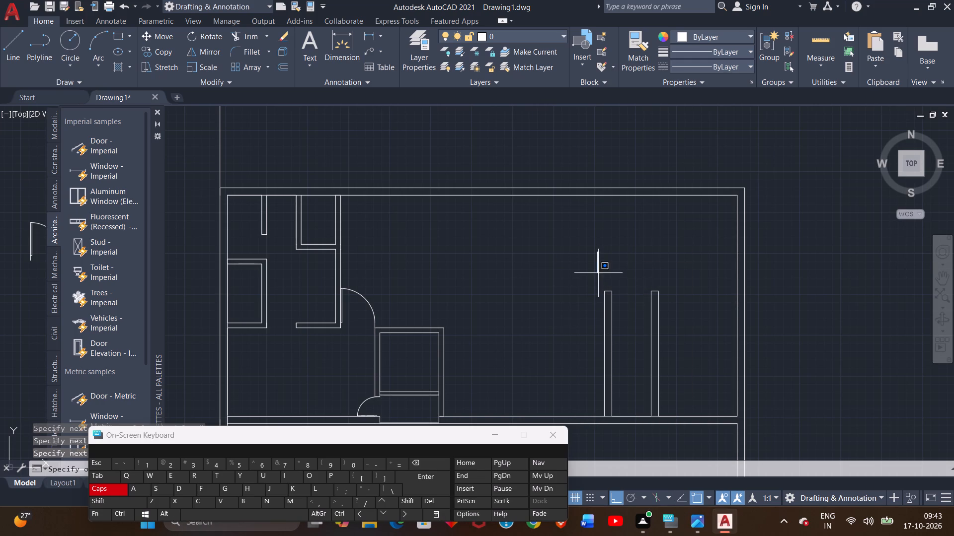
{"action": "left_click", "coordinate": [598, 272]}
{"action": "middle_click_drag", "start_coordinate": [567, 310], "coordinate": [613, 233]}
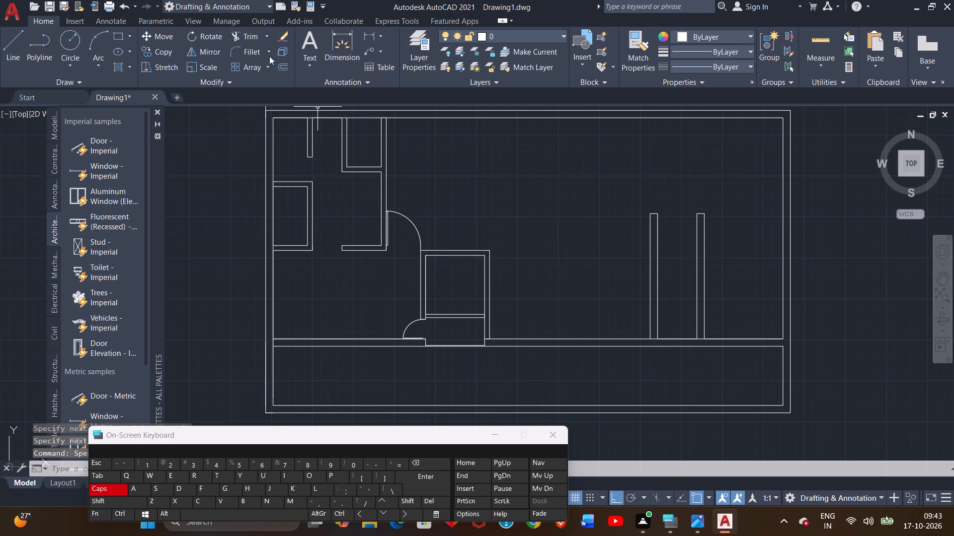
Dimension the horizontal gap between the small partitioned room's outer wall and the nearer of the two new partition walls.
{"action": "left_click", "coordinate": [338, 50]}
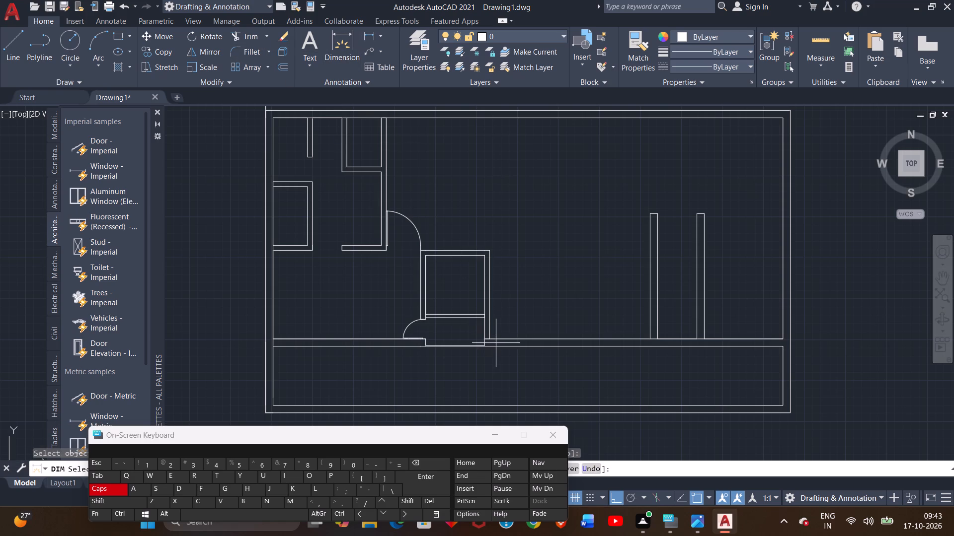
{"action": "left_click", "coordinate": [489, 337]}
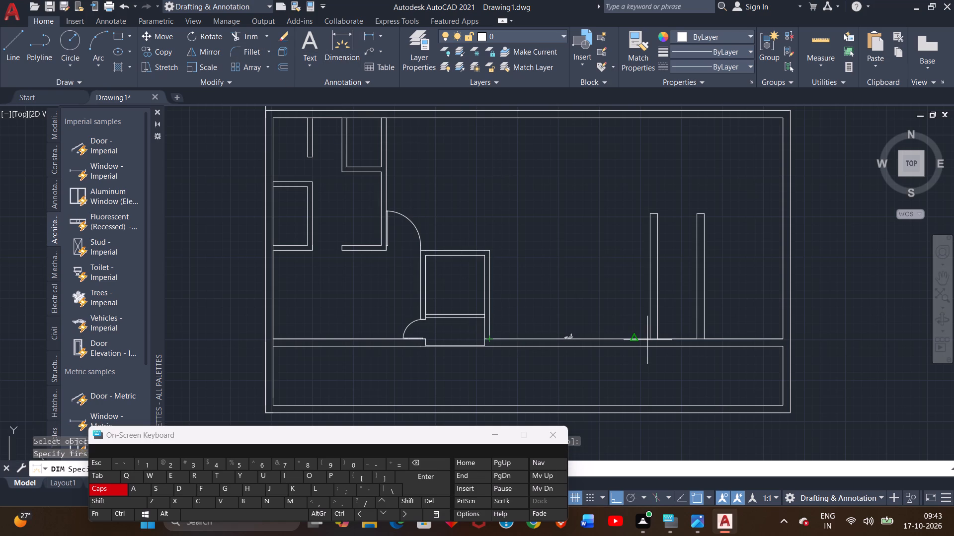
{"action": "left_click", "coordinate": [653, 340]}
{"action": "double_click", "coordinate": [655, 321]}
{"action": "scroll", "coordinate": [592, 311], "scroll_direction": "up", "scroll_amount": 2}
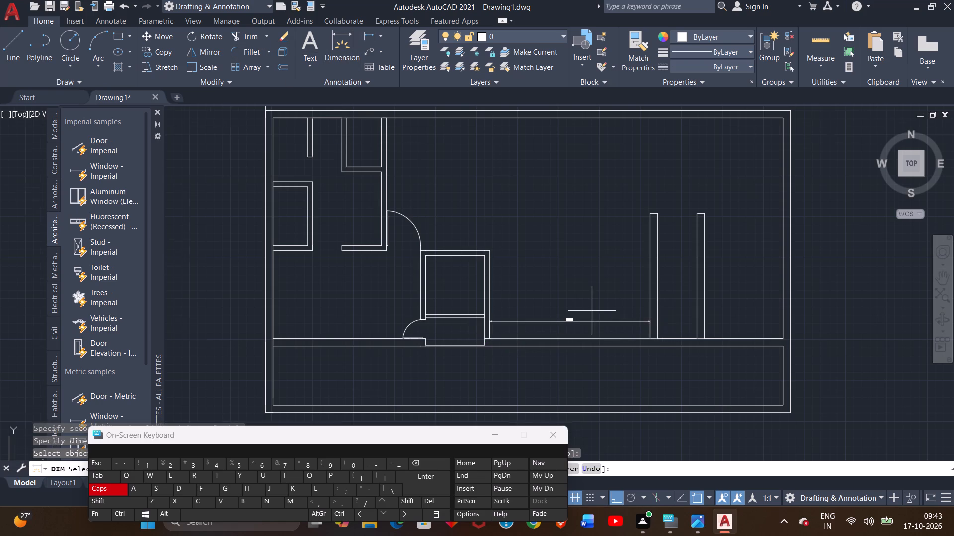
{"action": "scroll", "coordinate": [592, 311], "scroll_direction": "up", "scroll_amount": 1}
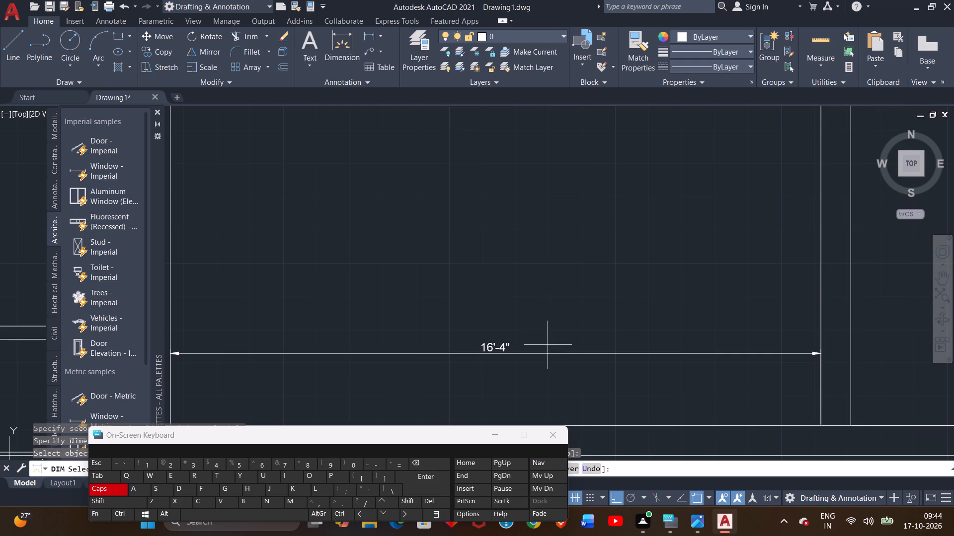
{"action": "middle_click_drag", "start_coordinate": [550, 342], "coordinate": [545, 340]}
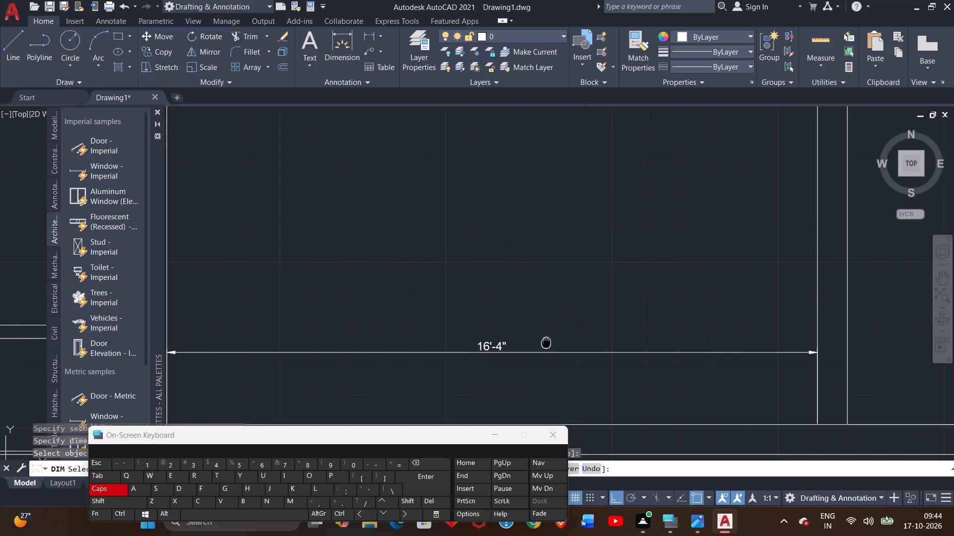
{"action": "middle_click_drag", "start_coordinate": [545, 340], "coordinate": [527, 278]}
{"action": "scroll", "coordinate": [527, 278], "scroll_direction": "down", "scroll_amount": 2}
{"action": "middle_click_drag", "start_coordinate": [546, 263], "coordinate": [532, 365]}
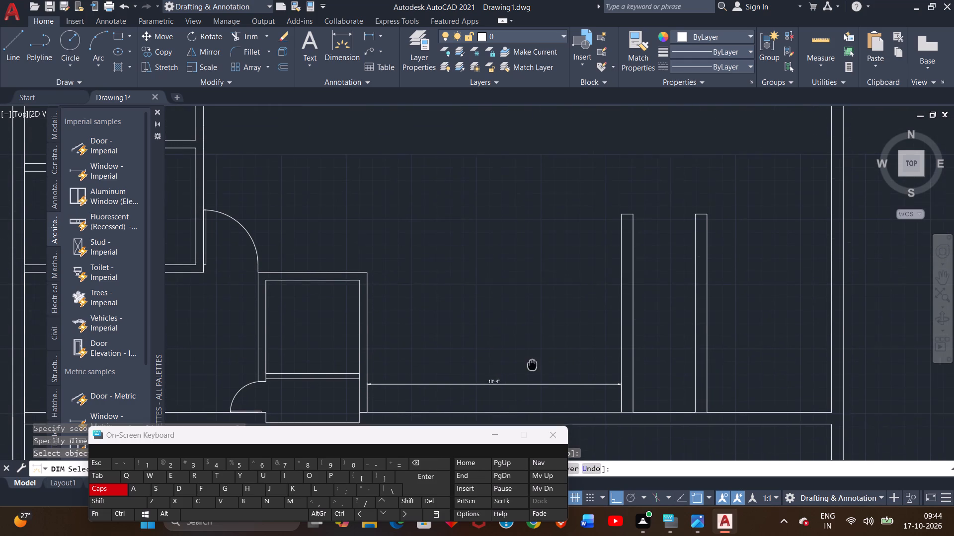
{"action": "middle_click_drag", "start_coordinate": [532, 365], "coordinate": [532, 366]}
Draw a line joining the facing top corners of the two new vertical partition walls.
{"action": "left_click", "coordinate": [14, 41]}
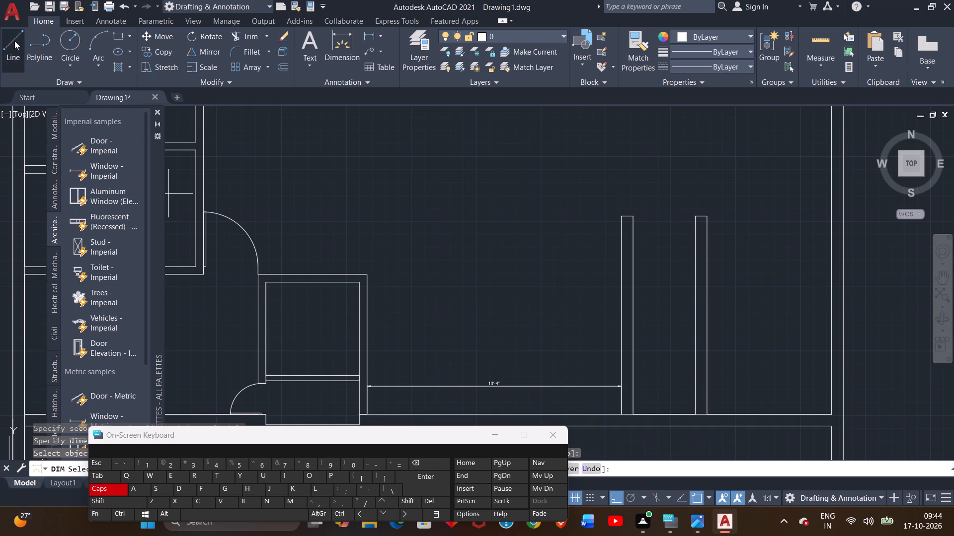
{"action": "left_click", "coordinate": [697, 219]}
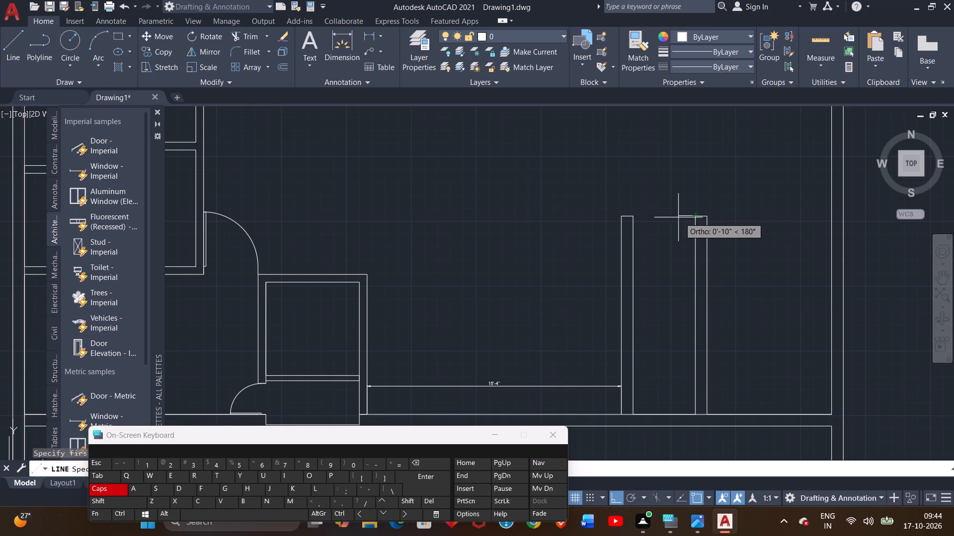
{"action": "left_click", "coordinate": [632, 218]}
{"action": "right_click", "coordinate": [632, 218]}
{"action": "left_click", "coordinate": [647, 229]}
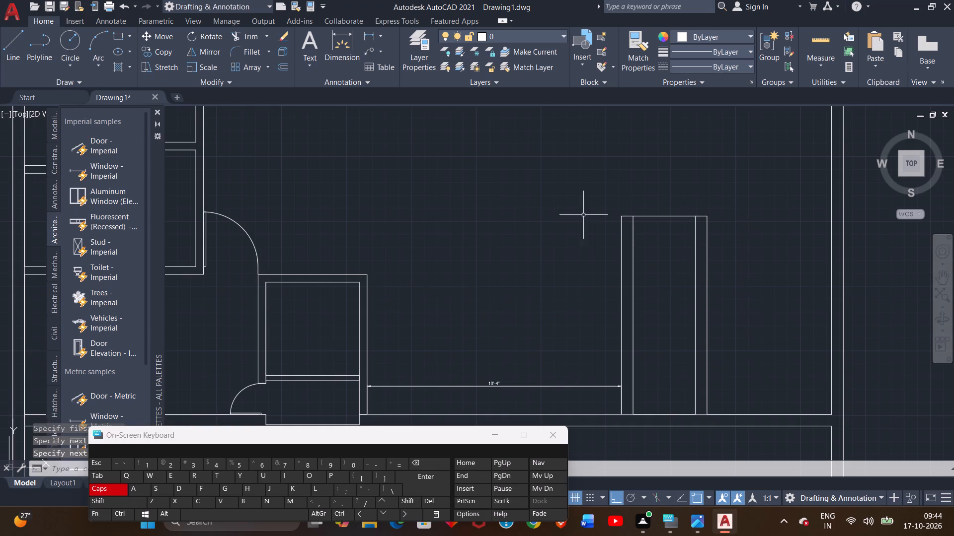
Draw a 9" vertical line upward from the outer top corner of the partition wall farther from the small room.
{"action": "left_click", "coordinate": [7, 57]}
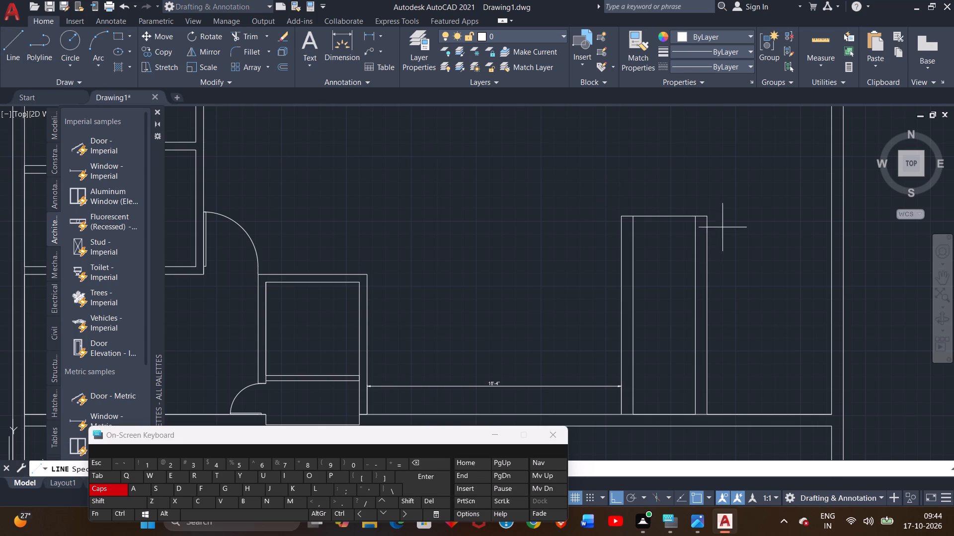
{"action": "left_click", "coordinate": [708, 216]}
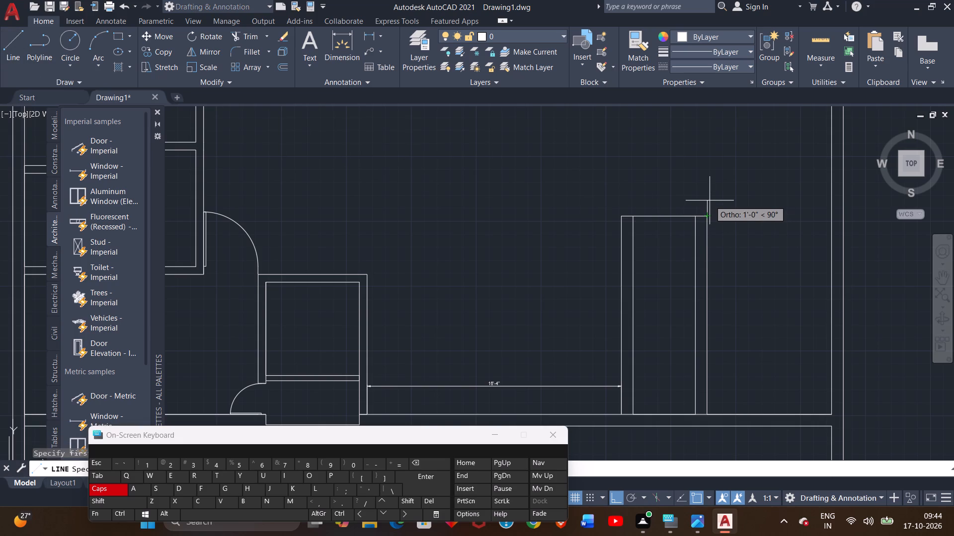
{"action": "key", "text": "9"}
{"action": "key", "text": "shift+quotedbl"}
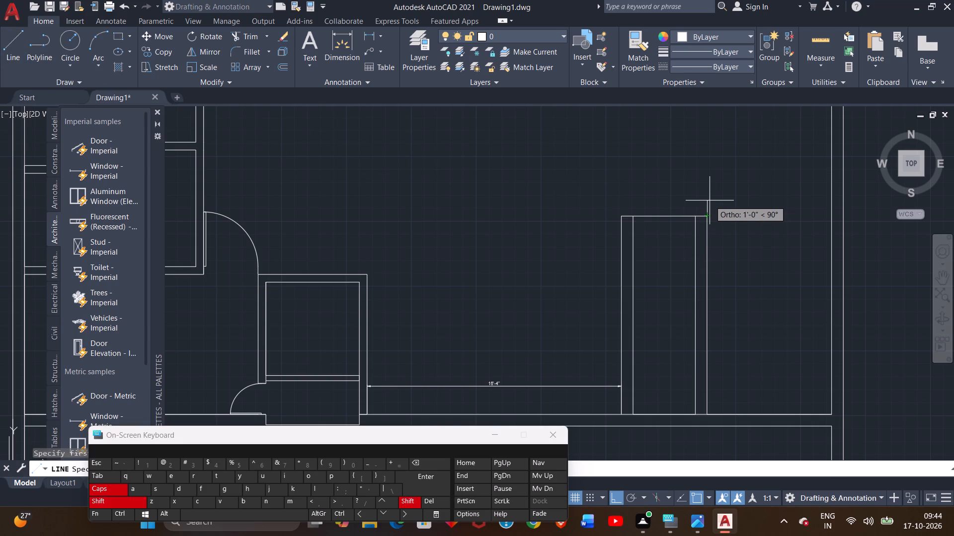
{"action": "key", "text": "Return"}
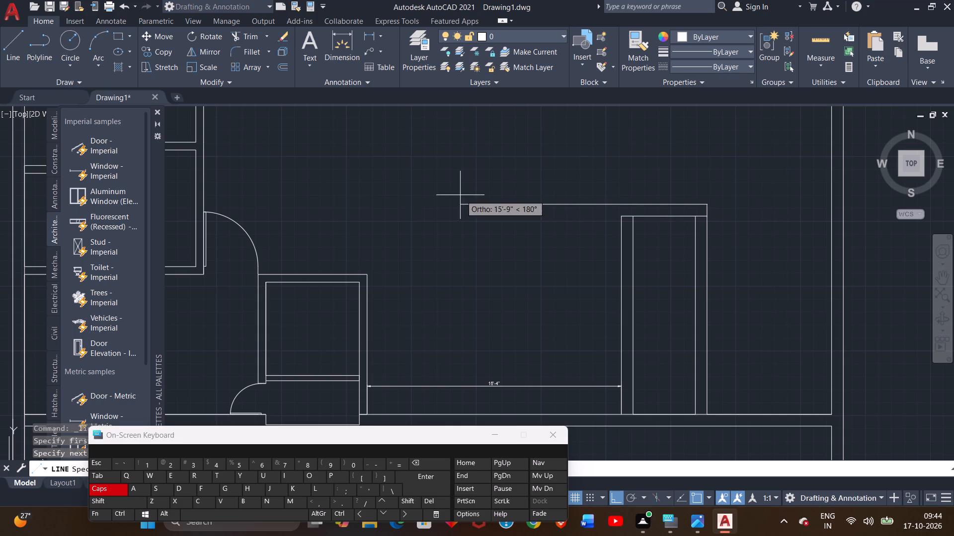
{"action": "right_click", "coordinate": [382, 236]}
{"action": "double_click", "coordinate": [410, 244]}
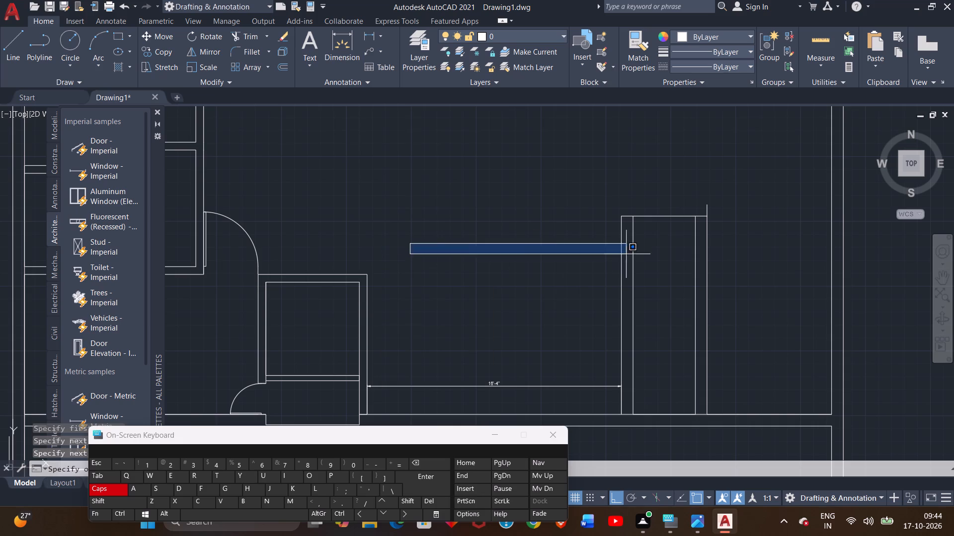
{"action": "left_click", "coordinate": [552, 240]}
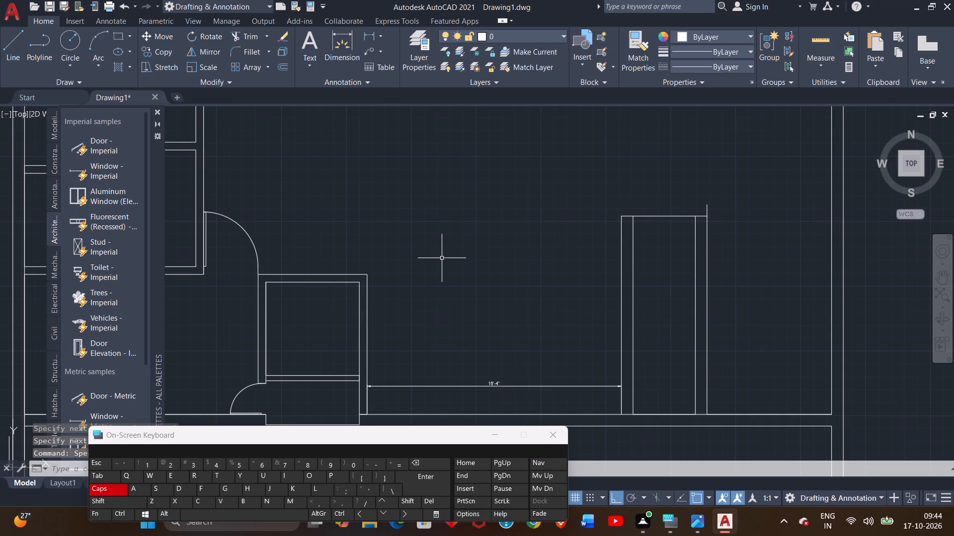
Draw a 6" thick horizontal wall from the small partitioned room's upper outer corner across to the far partition's outer face.
{"action": "middle_click_drag", "start_coordinate": [440, 258], "coordinate": [449, 223]}
{"action": "left_click", "coordinate": [13, 39]}
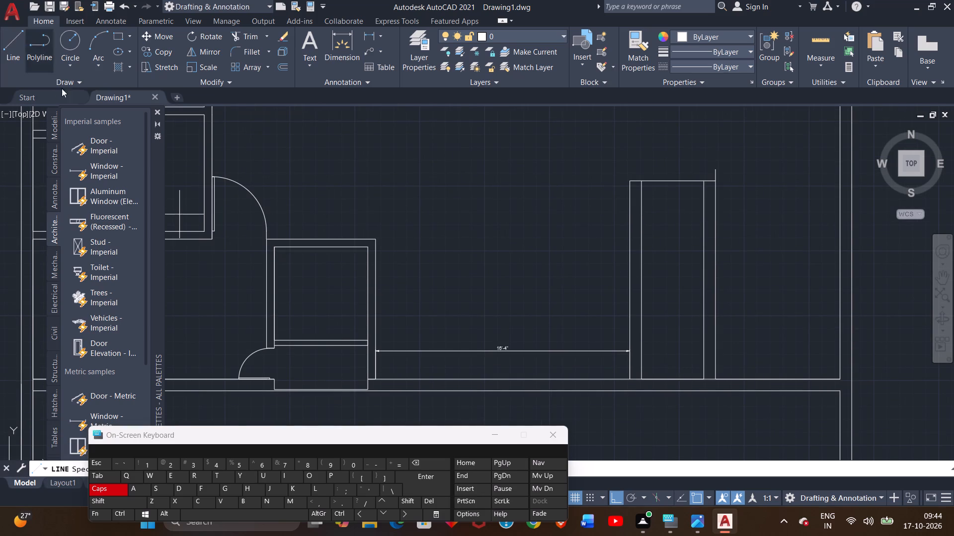
{"action": "left_click", "coordinate": [379, 241]}
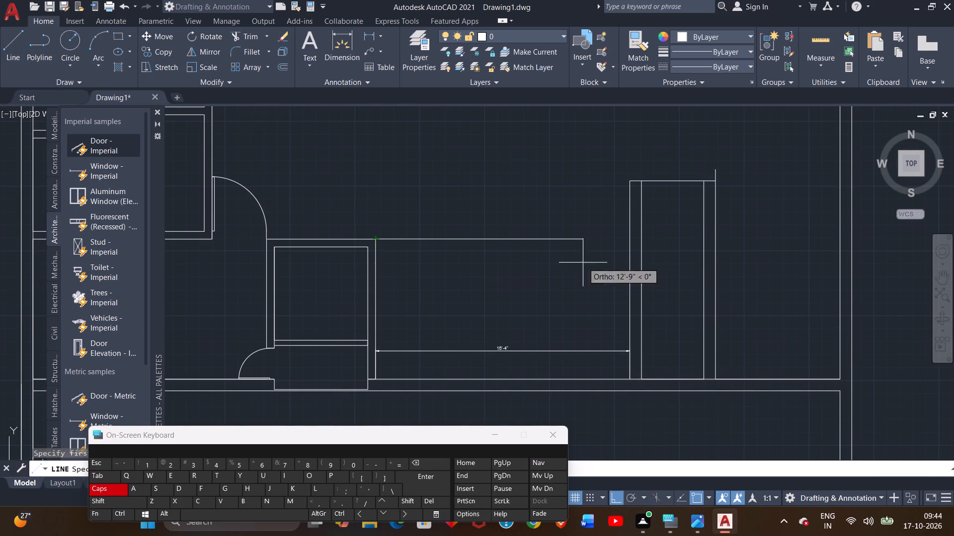
{"action": "left_click", "coordinate": [715, 241]}
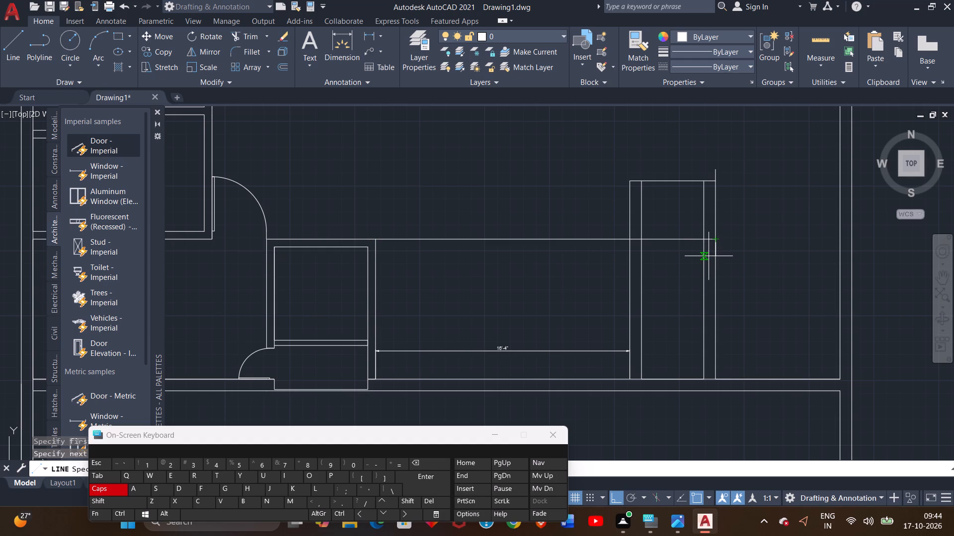
{"action": "key", "text": "6"}
{"action": "key", "text": "shift+quotedbl"}
{"action": "key", "text": "Return"}
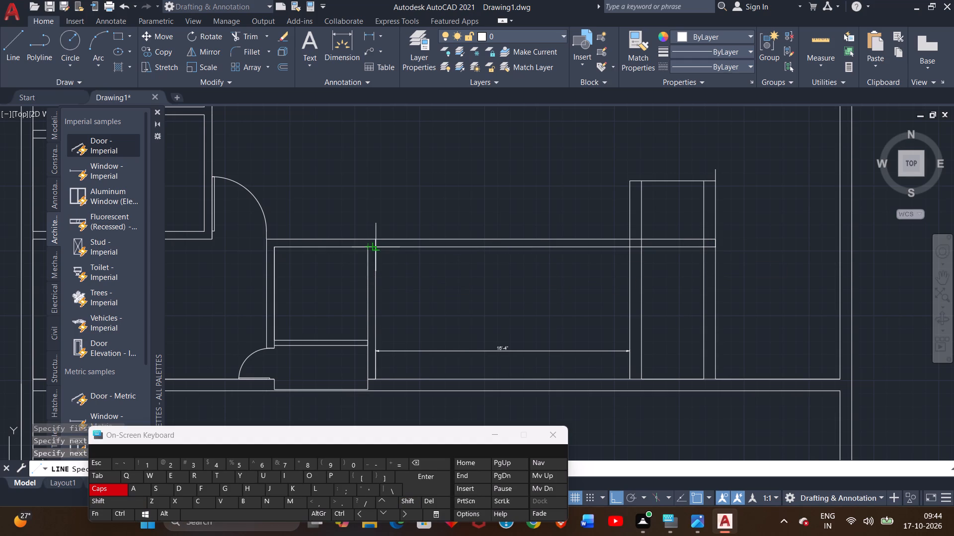
{"action": "left_click", "coordinate": [375, 248]}
{"action": "right_click", "coordinate": [380, 245]}
{"action": "double_click", "coordinate": [404, 252]}
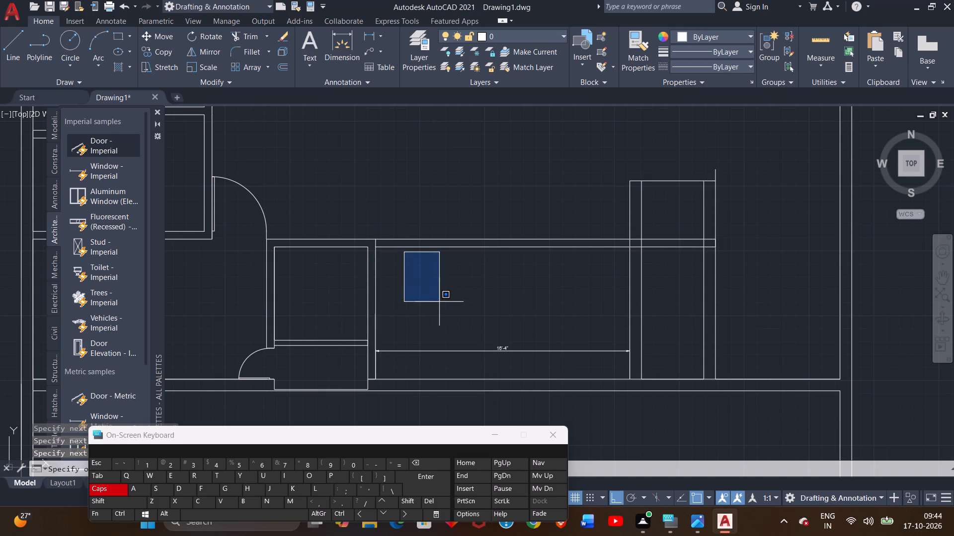
{"action": "scroll", "coordinate": [440, 302], "scroll_direction": "down", "scroll_amount": 1}
{"action": "left_click", "coordinate": [421, 293]}
{"action": "scroll", "coordinate": [456, 304], "scroll_direction": "down", "scroll_amount": 1}
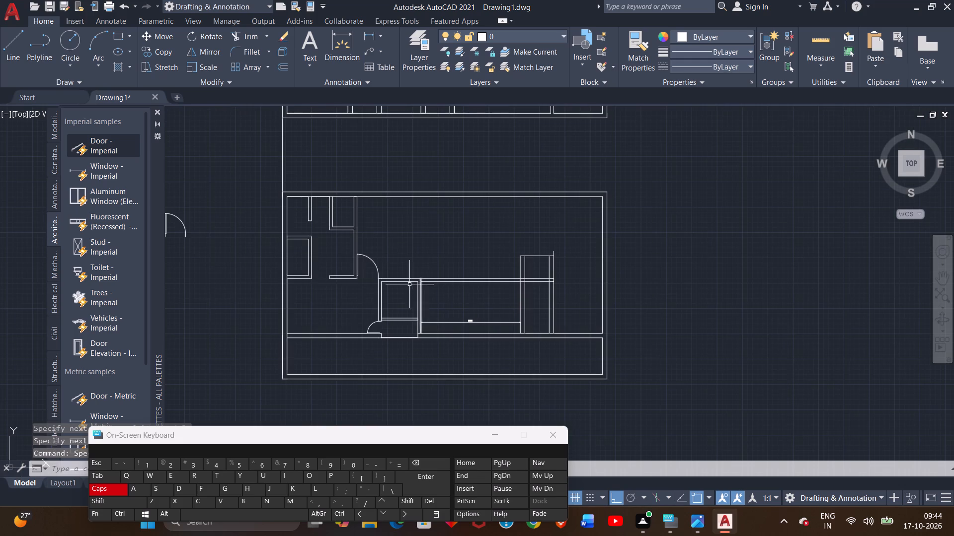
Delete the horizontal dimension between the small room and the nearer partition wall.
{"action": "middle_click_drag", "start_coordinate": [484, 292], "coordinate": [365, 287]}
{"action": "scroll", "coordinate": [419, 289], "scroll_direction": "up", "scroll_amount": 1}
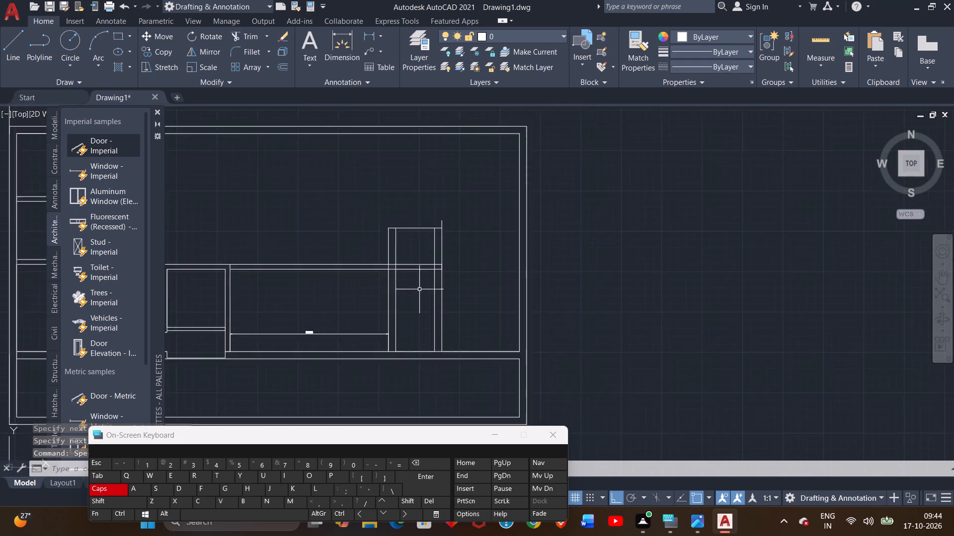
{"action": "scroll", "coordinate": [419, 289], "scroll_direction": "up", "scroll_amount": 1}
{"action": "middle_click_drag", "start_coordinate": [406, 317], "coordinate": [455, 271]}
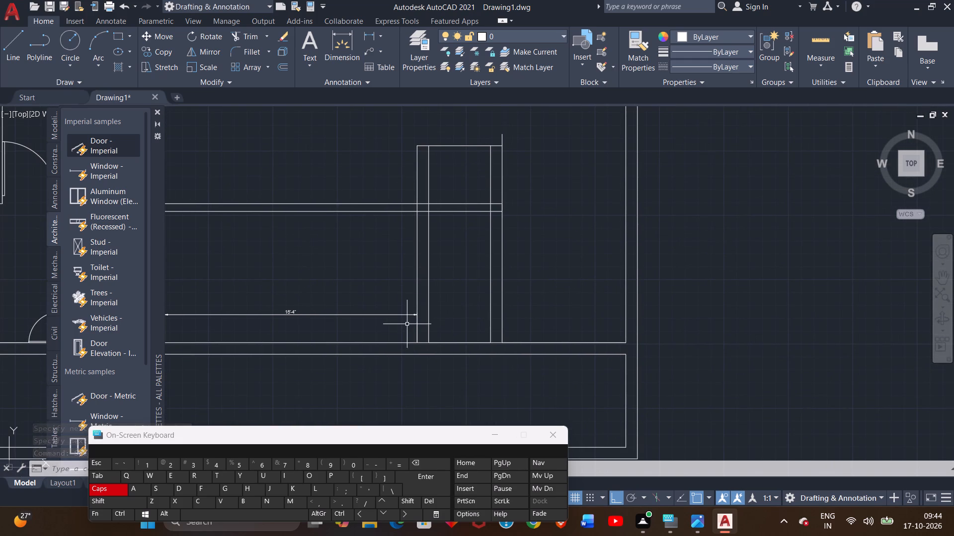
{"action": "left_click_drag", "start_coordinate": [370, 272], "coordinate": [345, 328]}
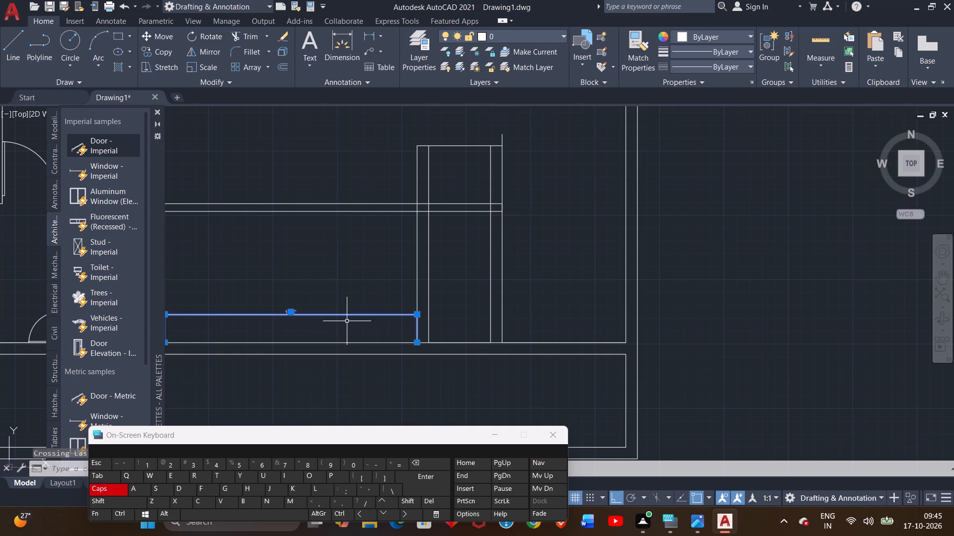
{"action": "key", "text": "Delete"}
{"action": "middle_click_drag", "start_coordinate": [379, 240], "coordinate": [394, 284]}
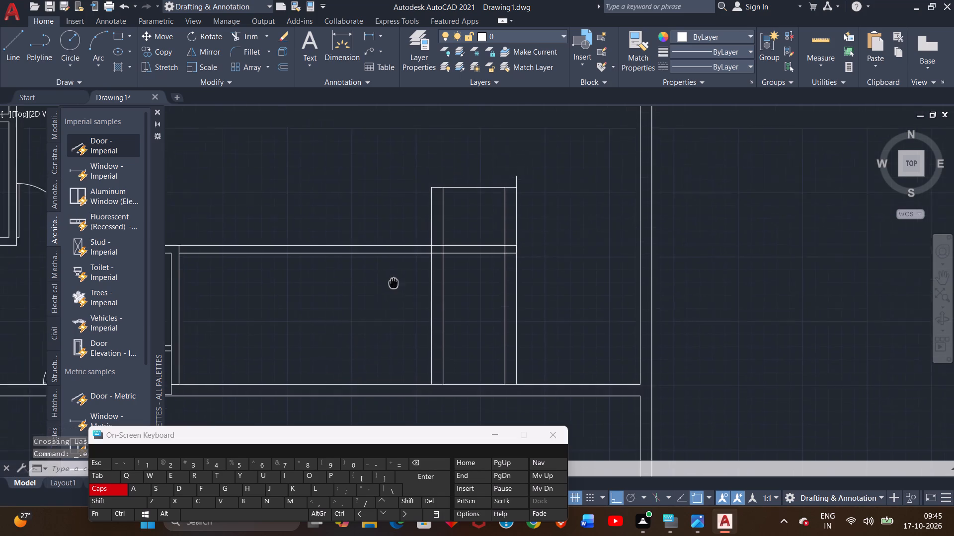
Trim away the two partition walls' ends above the horizontal wall, the line joining their tops and its 9" vertical stub.
{"action": "middle_click_drag", "start_coordinate": [394, 284], "coordinate": [400, 307]}
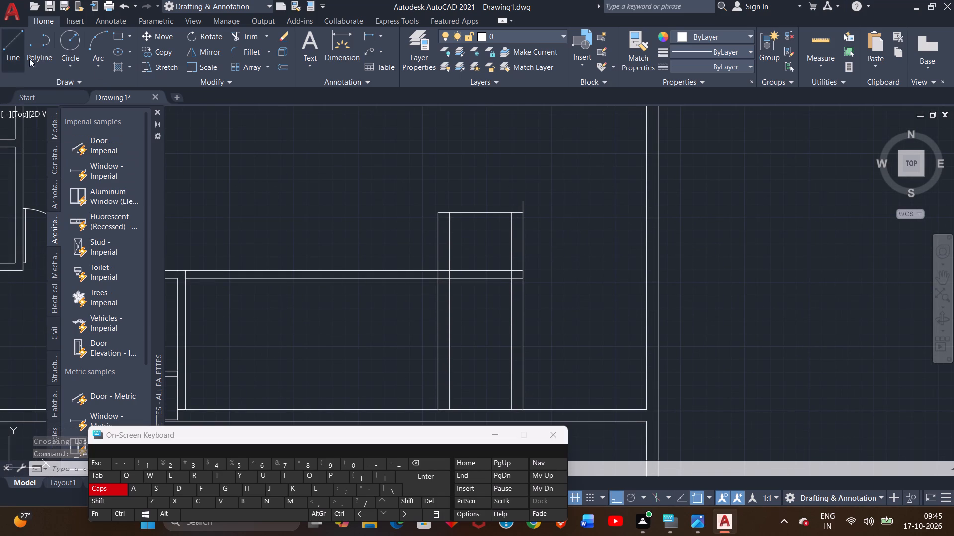
{"action": "left_click", "coordinate": [235, 39]}
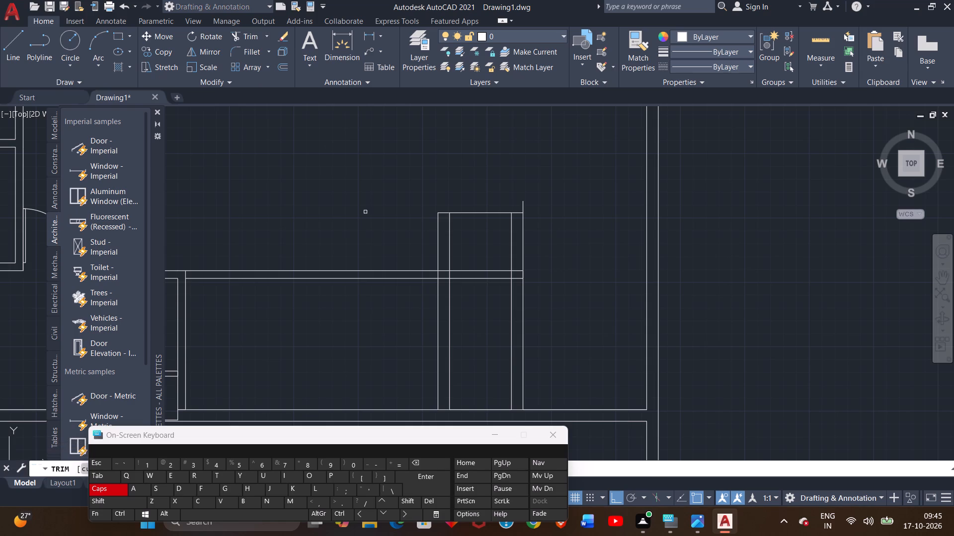
{"action": "left_click_drag", "start_coordinate": [381, 230], "coordinate": [543, 219]}
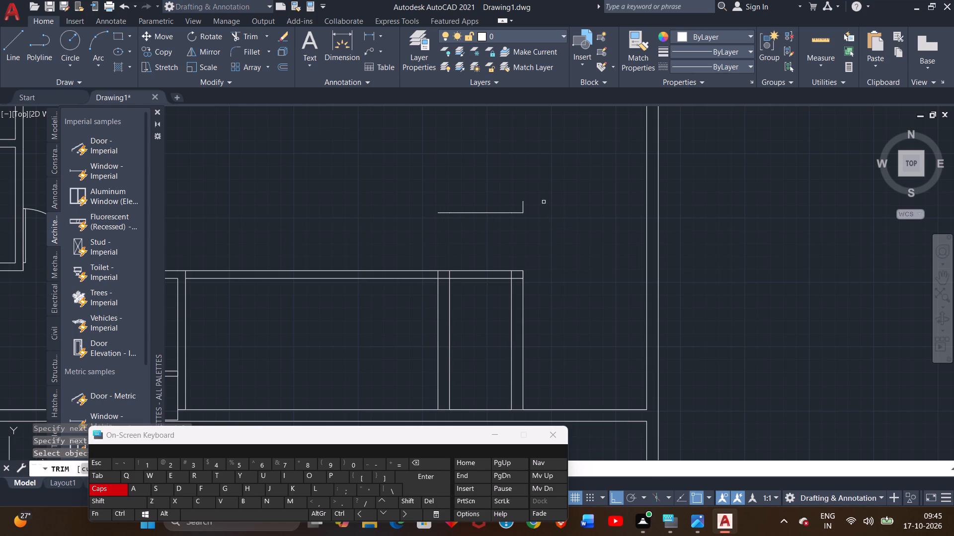
{"action": "left_click_drag", "start_coordinate": [542, 199], "coordinate": [529, 200]}
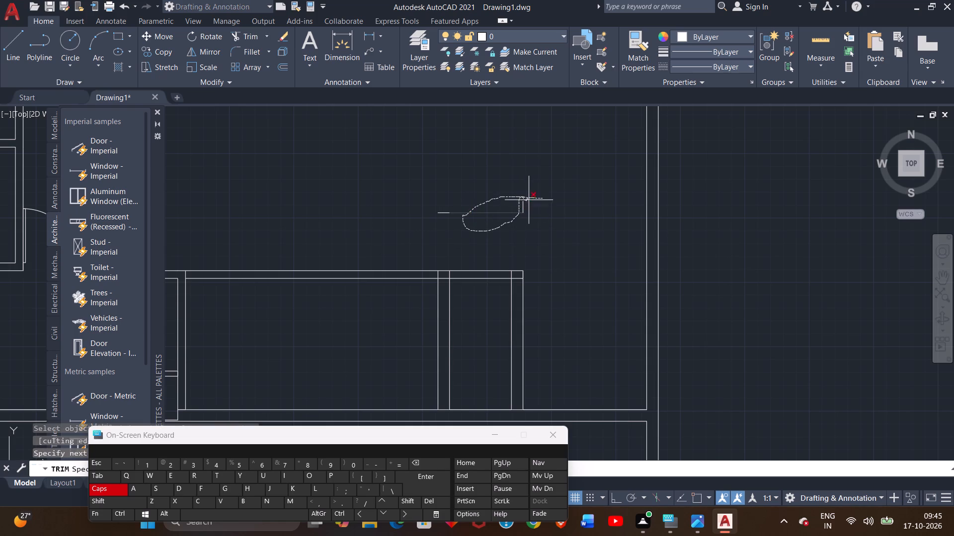
{"action": "left_click_drag", "start_coordinate": [529, 200], "coordinate": [531, 223]}
{"action": "left_click_drag", "start_coordinate": [531, 223], "coordinate": [515, 205]}
{"action": "left_click_drag", "start_coordinate": [483, 213], "coordinate": [441, 209]}
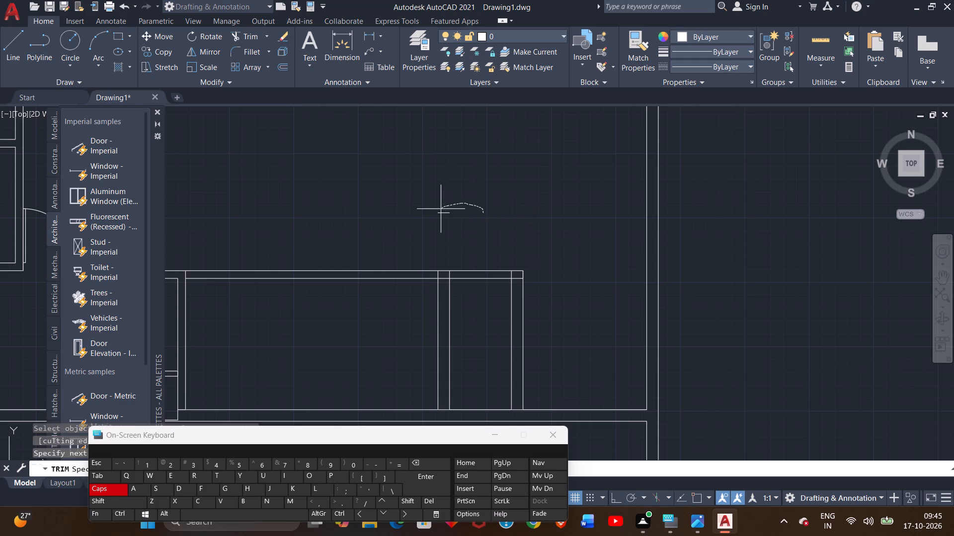
{"action": "left_click_drag", "start_coordinate": [441, 209], "coordinate": [447, 236]}
Trim the overlapping lines where both vertical partition walls meet the horizontal wall, leaving clean wall junctions.
{"action": "scroll", "coordinate": [451, 228], "scroll_direction": "down", "scroll_amount": 2}
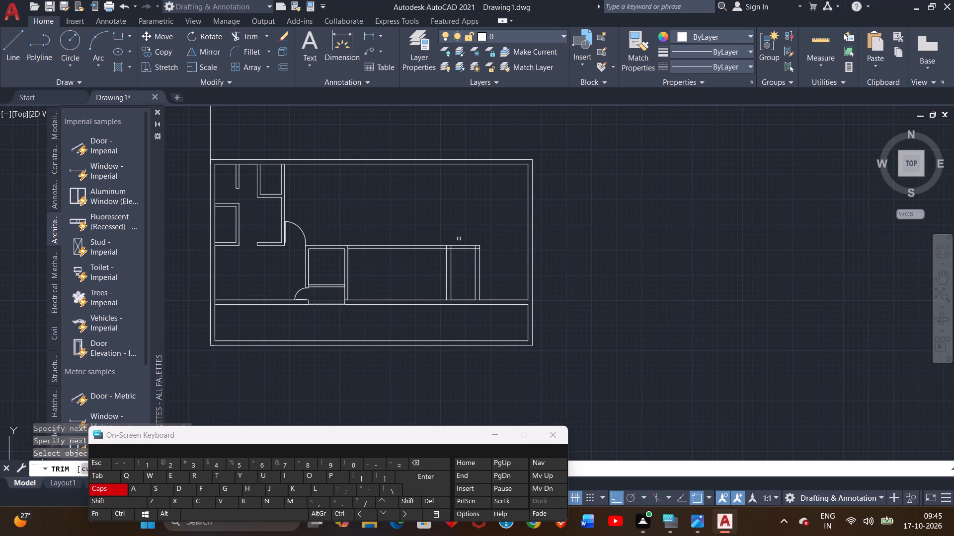
{"action": "scroll", "coordinate": [462, 242], "scroll_direction": "up", "scroll_amount": 4}
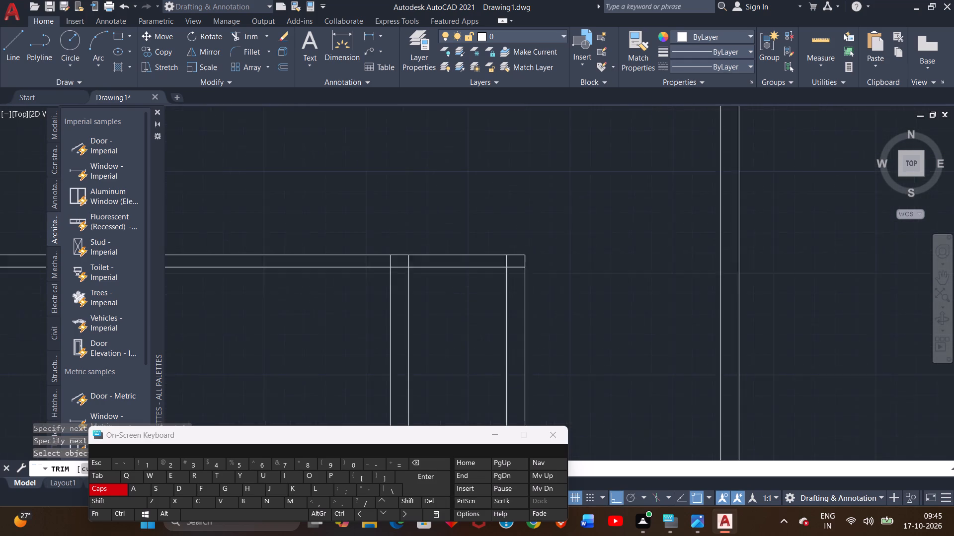
{"action": "scroll", "coordinate": [460, 247], "scroll_direction": "up", "scroll_amount": 1}
{"action": "left_click_drag", "start_coordinate": [333, 290], "coordinate": [286, 290]}
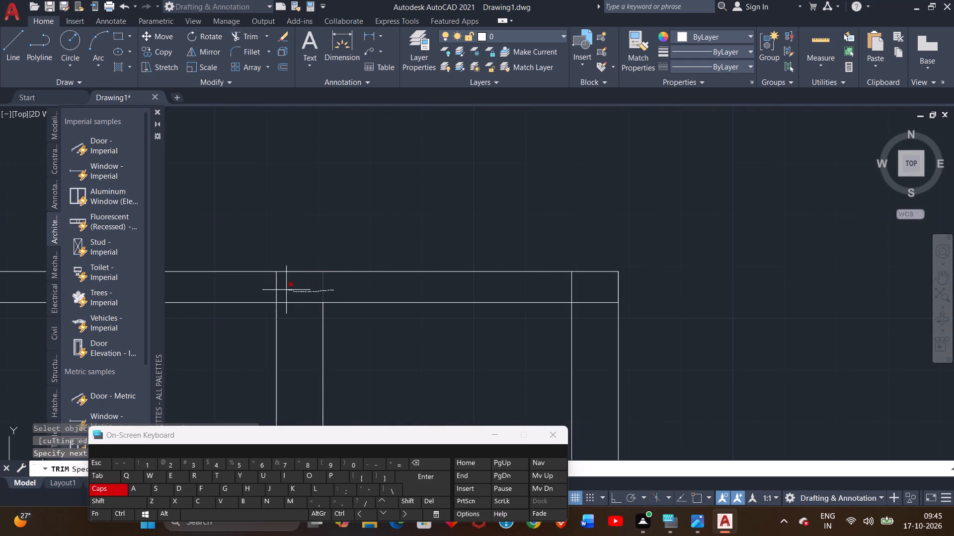
{"action": "left_click_drag", "start_coordinate": [286, 290], "coordinate": [270, 289]}
{"action": "left_click", "coordinate": [270, 289]}
{"action": "left_click_drag", "start_coordinate": [307, 286], "coordinate": [309, 334]}
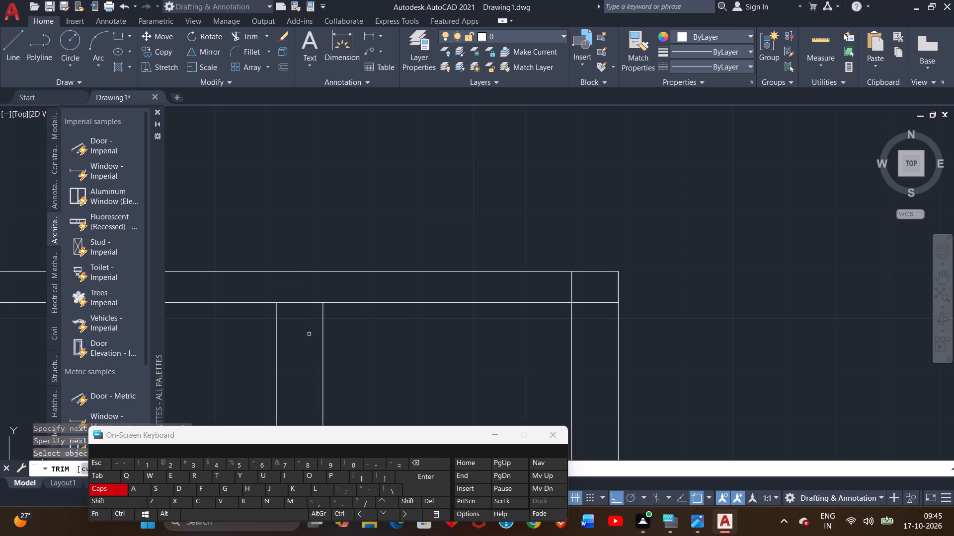
{"action": "left_click_drag", "start_coordinate": [309, 334], "coordinate": [310, 334]}
{"action": "left_click_drag", "start_coordinate": [303, 295], "coordinate": [305, 335]}
{"action": "left_click_drag", "start_coordinate": [545, 289], "coordinate": [591, 302]}
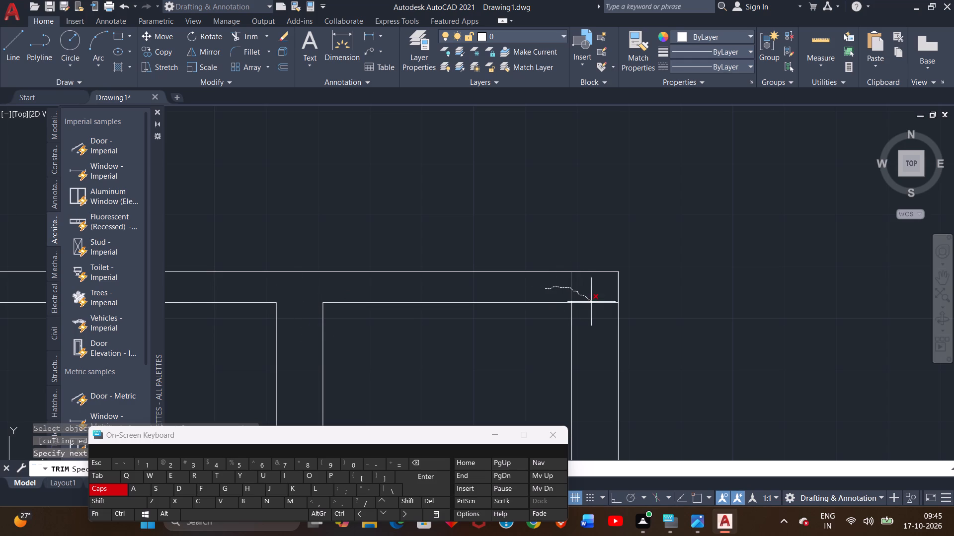
{"action": "left_click_drag", "start_coordinate": [591, 302], "coordinate": [600, 319]}
{"action": "right_click", "coordinate": [587, 224]}
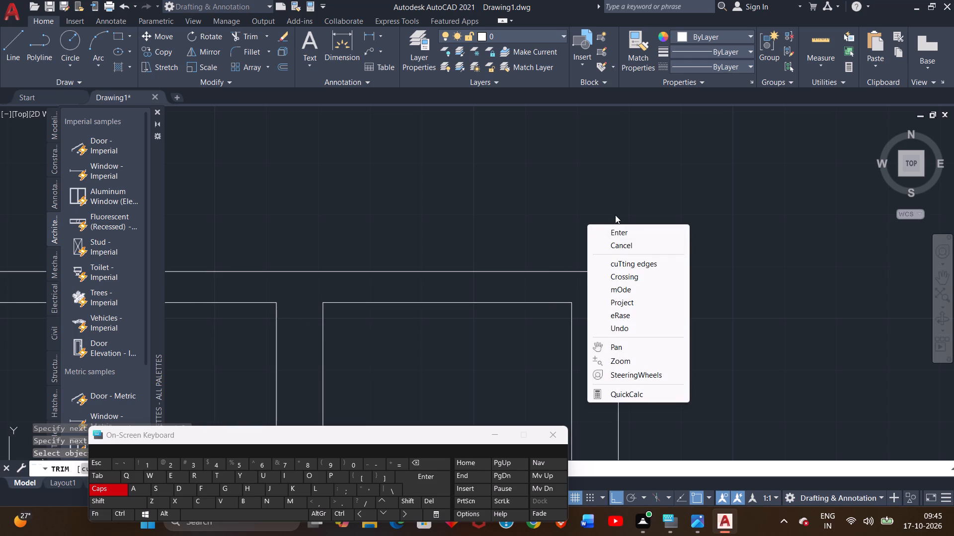
{"action": "left_click", "coordinate": [629, 236]}
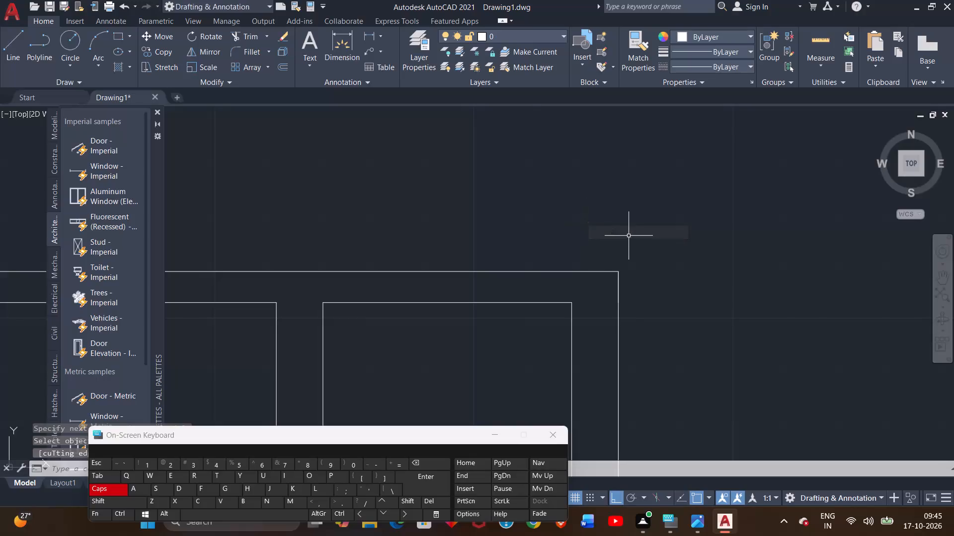
Draw a 9" thick, 10' long vertical wall down from the upper outer wall, 10' in from its far inner corner.
{"action": "scroll", "coordinate": [629, 237], "scroll_direction": "down", "scroll_amount": 4}
{"action": "middle_click_drag", "start_coordinate": [662, 244], "coordinate": [678, 290]}
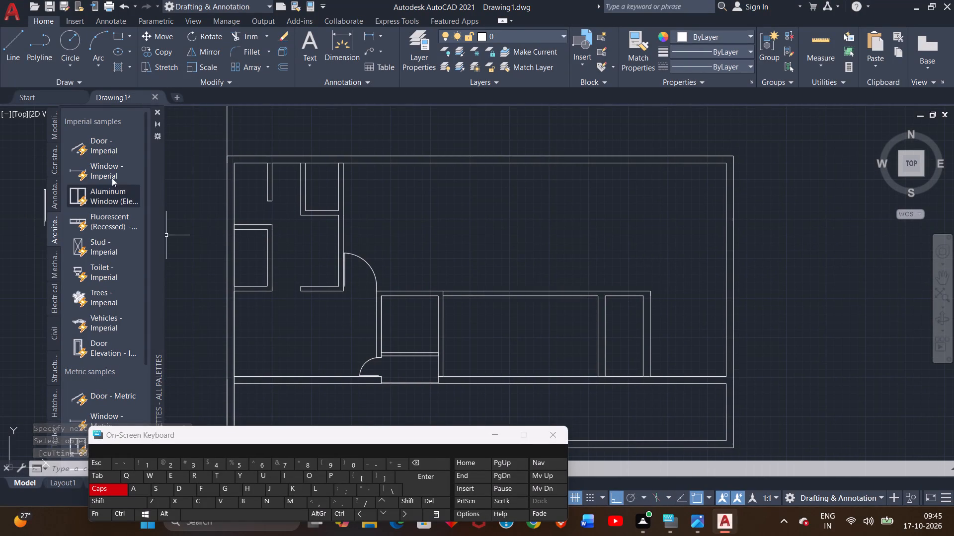
{"action": "left_click", "coordinate": [16, 59]}
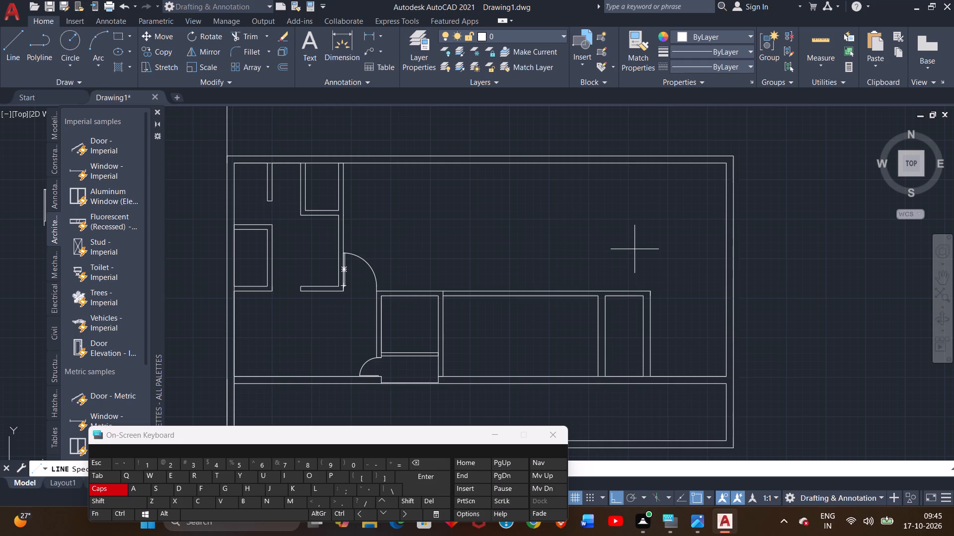
{"action": "middle_click_drag", "start_coordinate": [636, 254], "coordinate": [636, 304]}
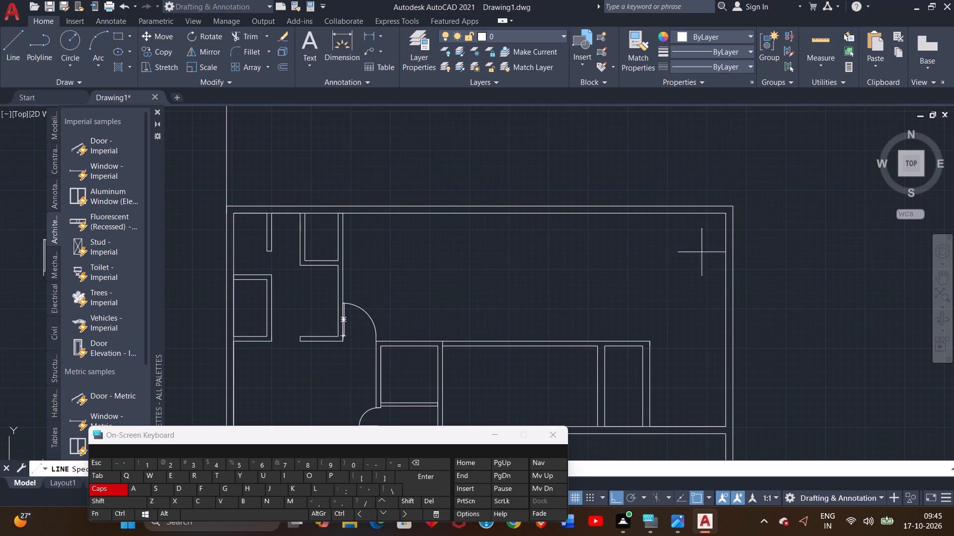
{"action": "left_click", "coordinate": [726, 216]}
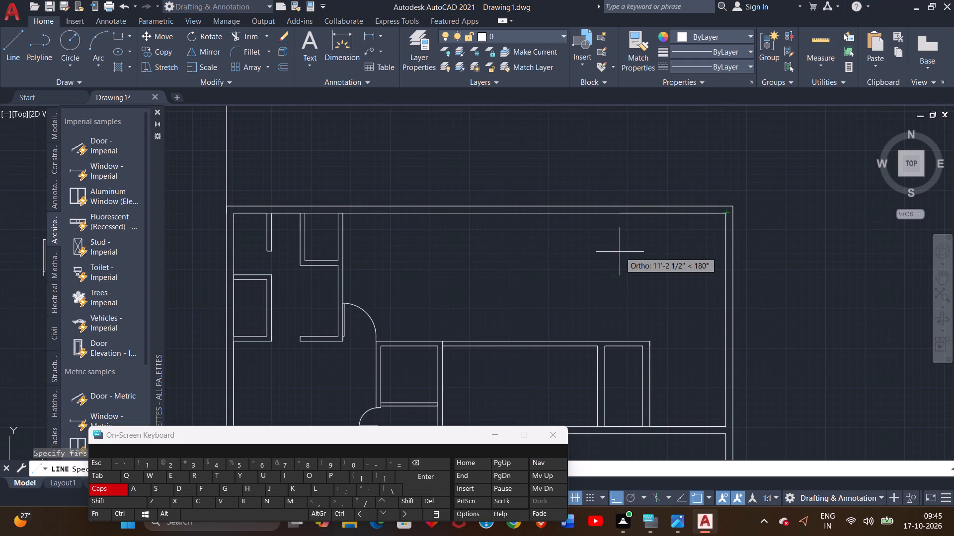
{"action": "key", "text": "1"}
{"action": "key", "text": "0"}
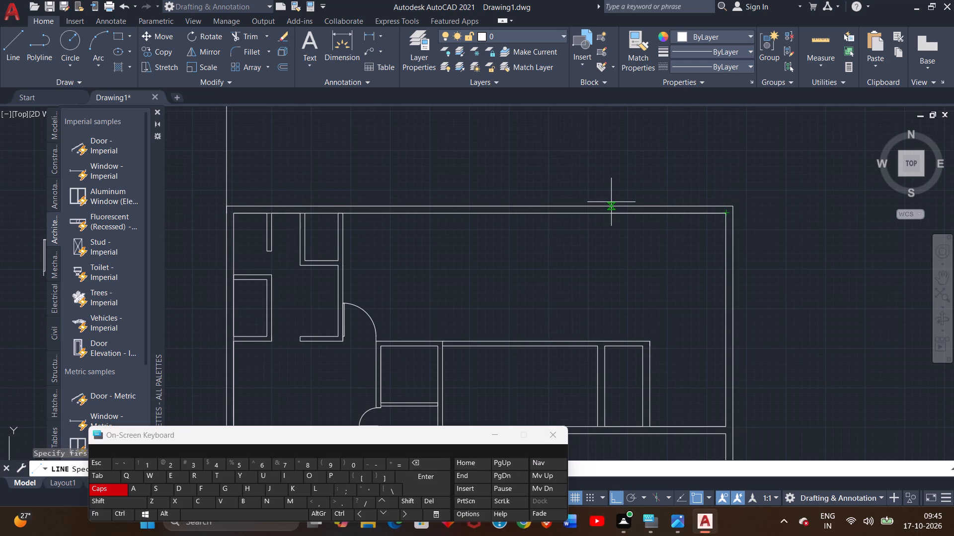
{"action": "key", "text": "apostrophe"}
{"action": "key", "text": "Return"}
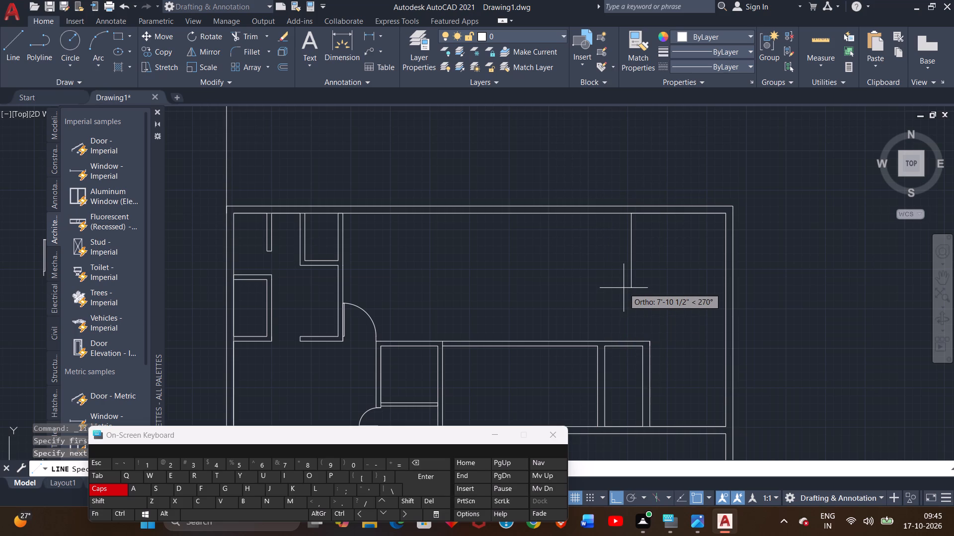
{"action": "type", "text": "10'"}
{"action": "key", "text": "Return"}
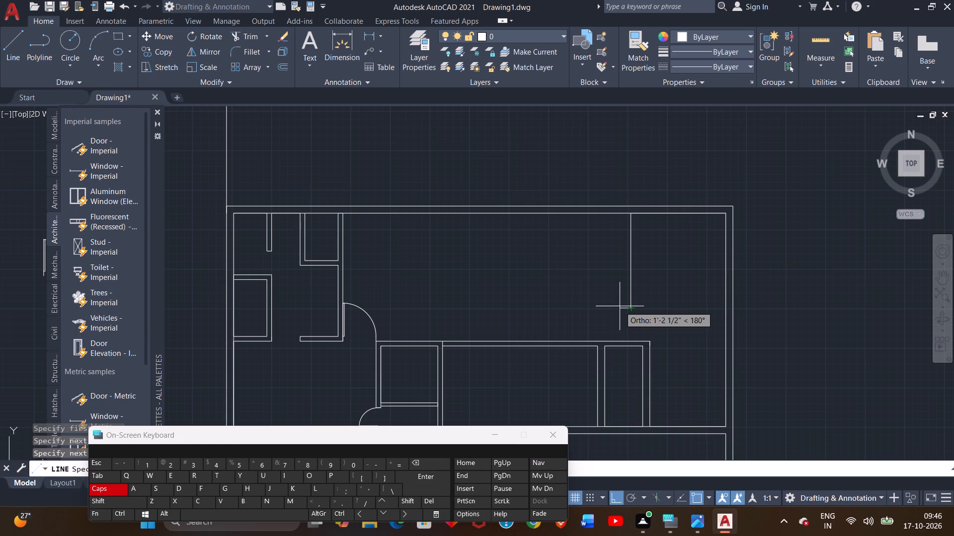
{"action": "key", "text": "9"}
{"action": "key", "text": "shift+quotedbl"}
{"action": "key", "text": "Return"}
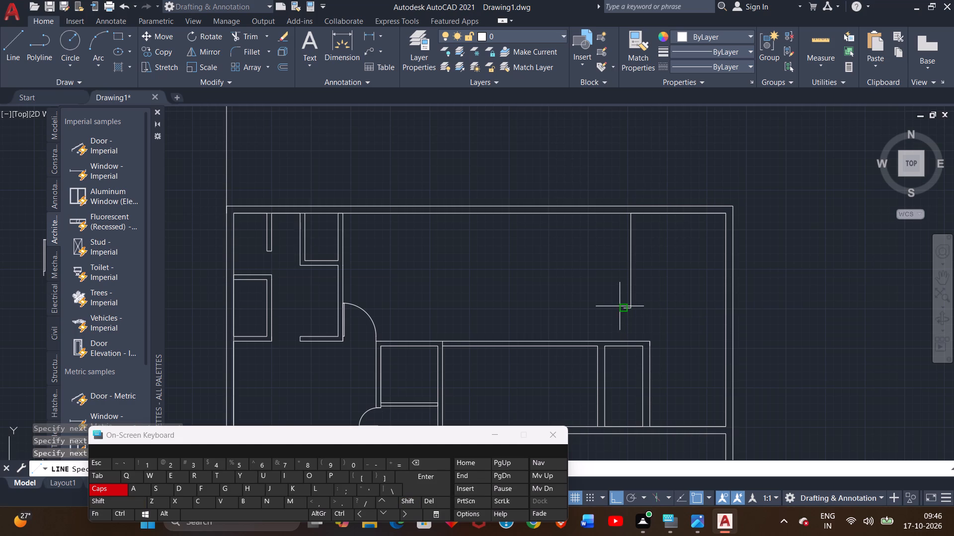
{"action": "scroll", "coordinate": [624, 211], "scroll_direction": "up", "scroll_amount": 2}
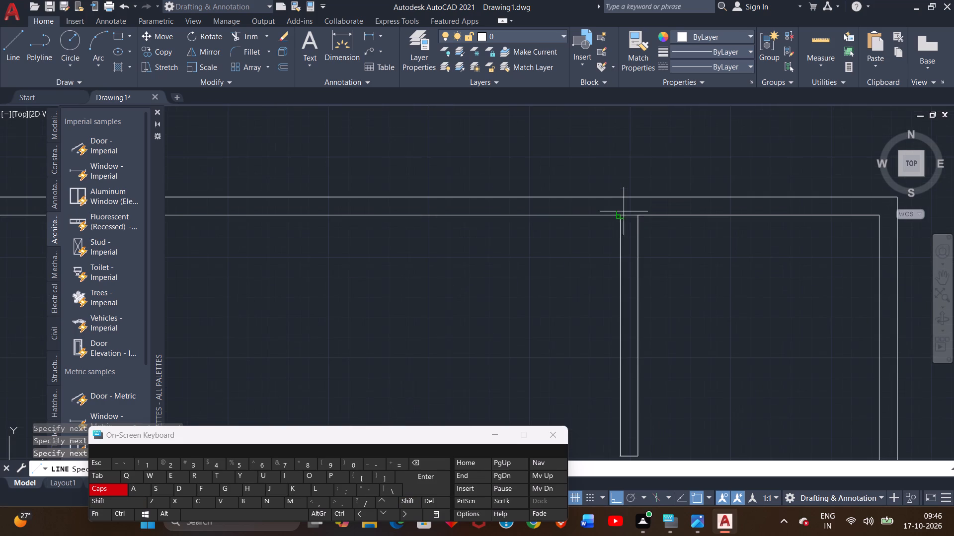
{"action": "left_click", "coordinate": [623, 213]}
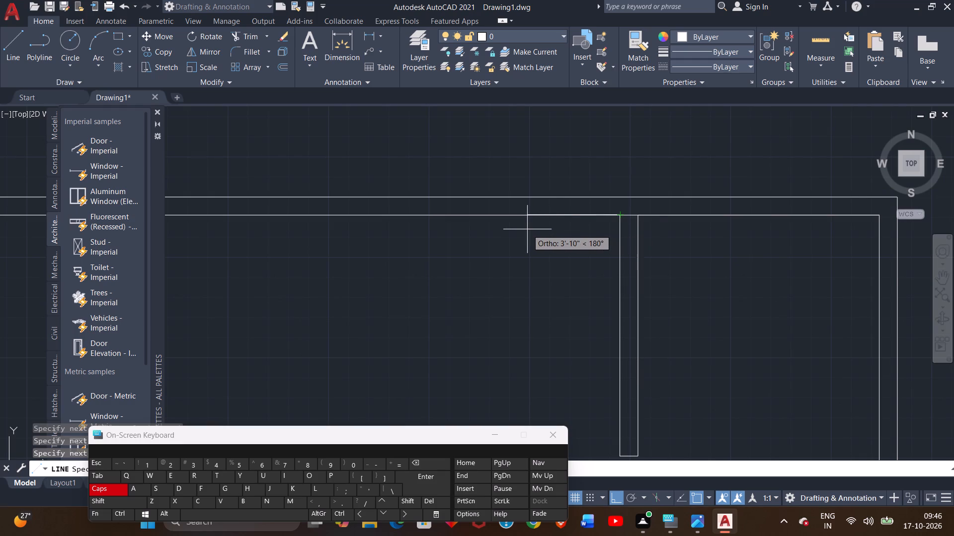
Continue the line 6' along the upper outer wall from the new wall's top corner, then 10'9" straight down.
{"action": "type", "text": "6'"}
{"action": "key", "text": "Return"}
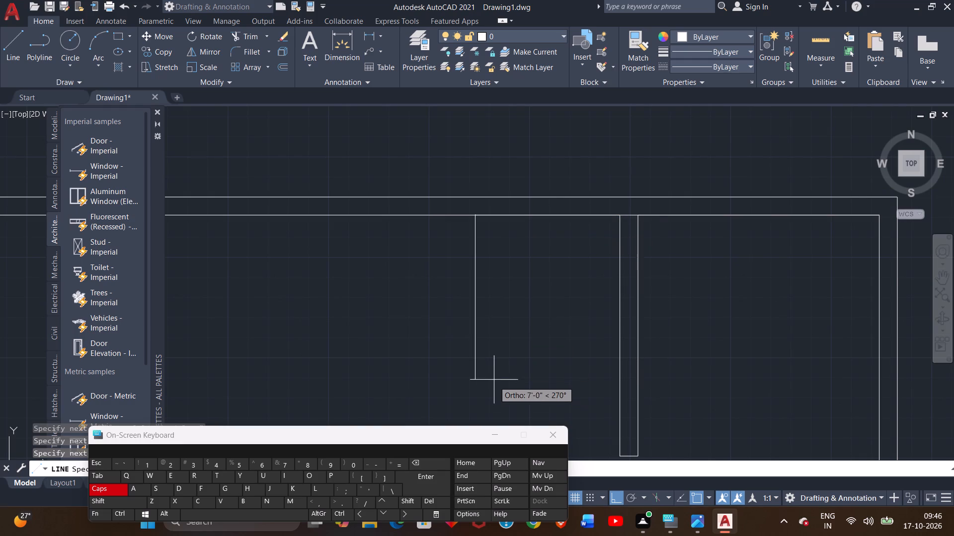
{"action": "middle_click_drag", "start_coordinate": [492, 375], "coordinate": [514, 277]}
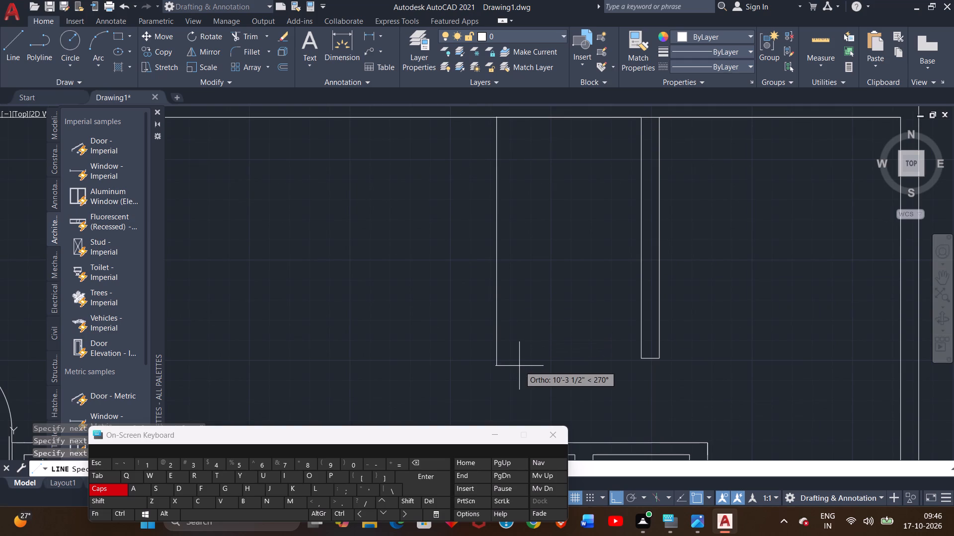
{"action": "type", "text": "10'9"}
{"action": "key", "text": "shift+quotedbl"}
{"action": "key", "text": "Return"}
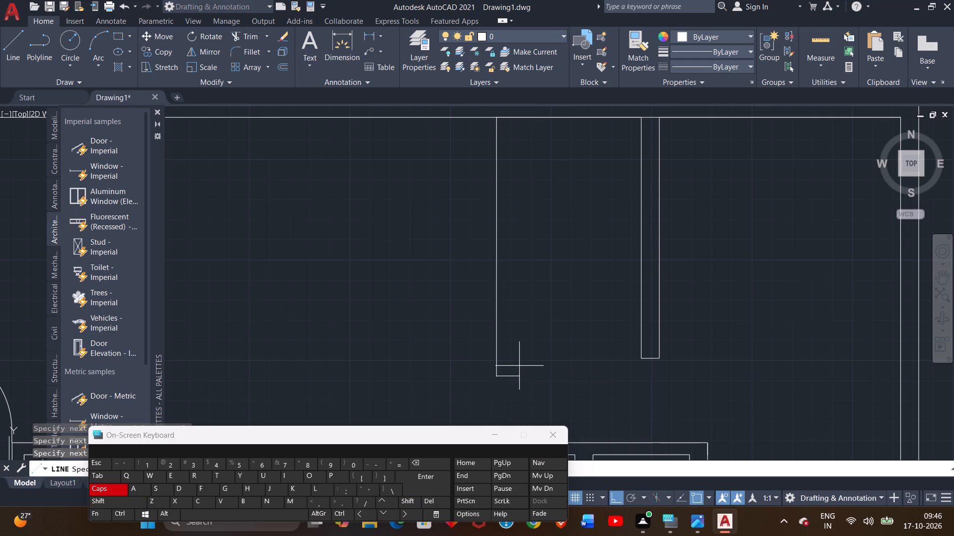
Draw a 9" thick horizontal wall from the 10'9" line's lower end across to the side outer wall's inner face.
{"action": "left_click", "coordinate": [904, 375]}
{"action": "key", "text": "9"}
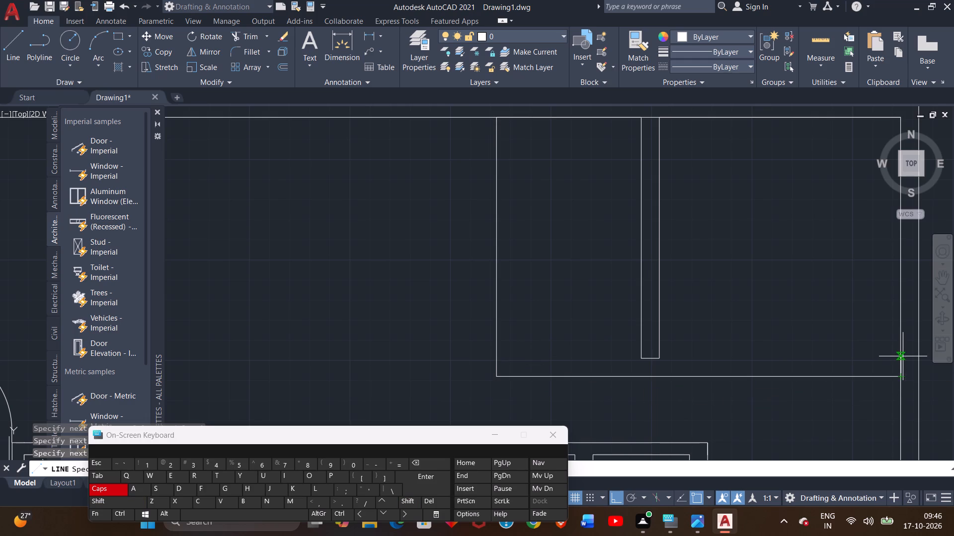
{"action": "key", "text": "shift+quotedbl"}
{"action": "key", "text": "Return"}
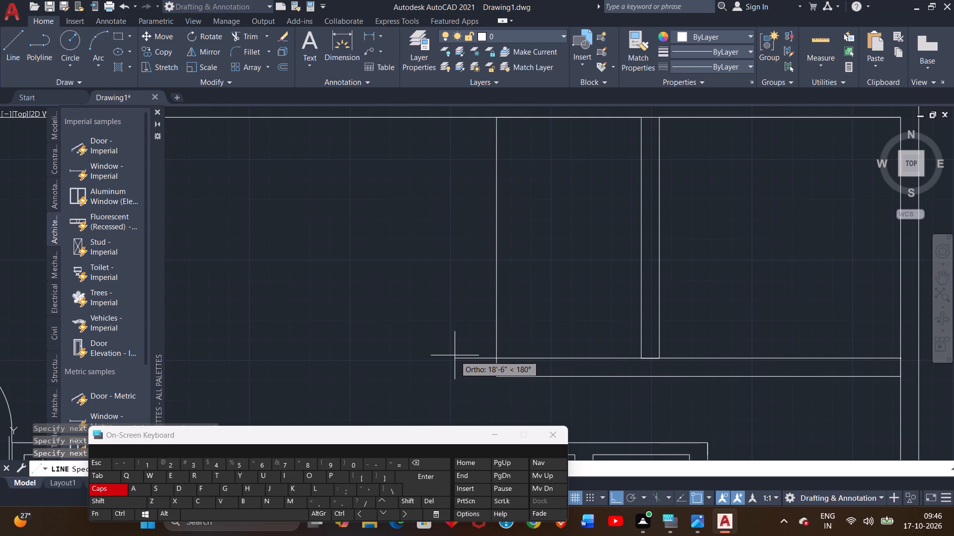
{"action": "middle_click_drag", "start_coordinate": [455, 355], "coordinate": [528, 346]}
{"action": "scroll", "coordinate": [455, 337], "scroll_direction": "down", "scroll_amount": 1}
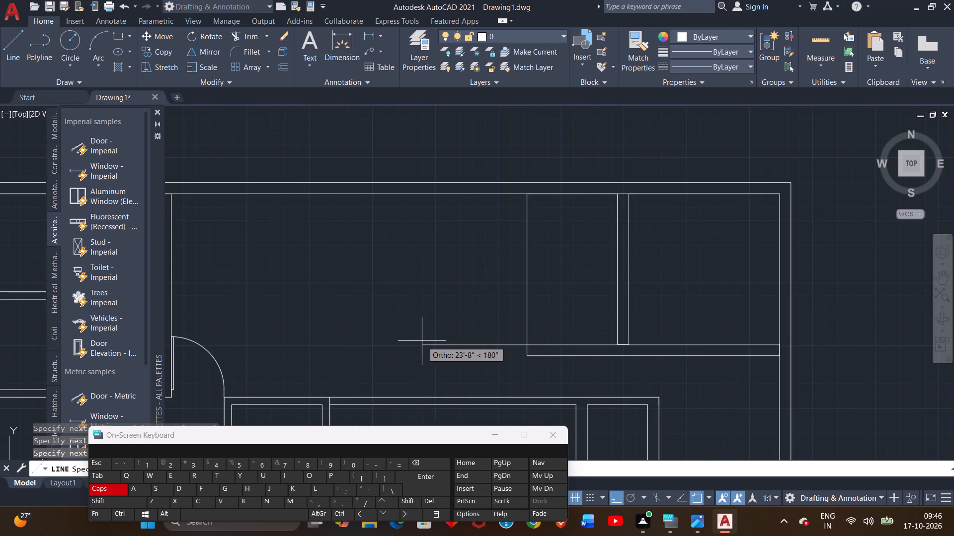
{"action": "left_click", "coordinate": [527, 341]}
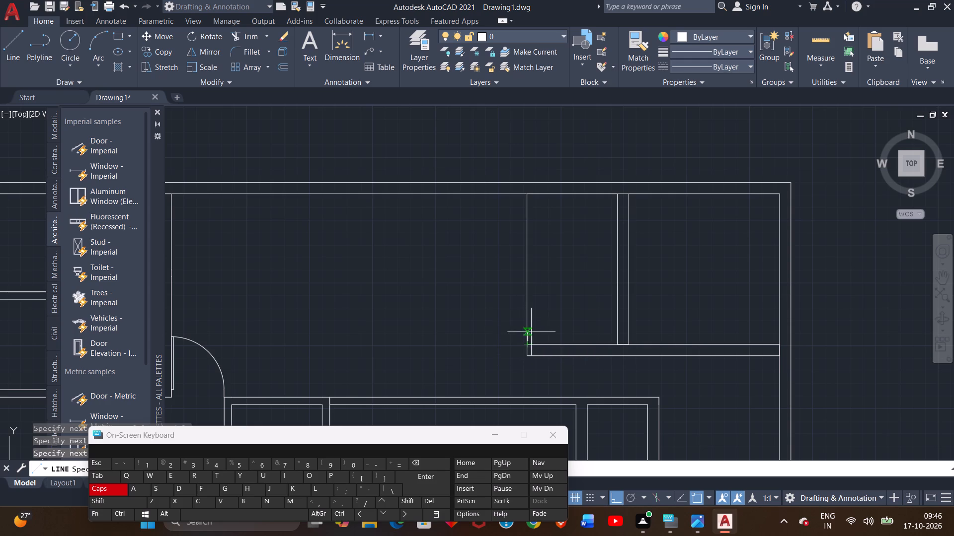
{"action": "right_click_drag", "start_coordinate": [534, 308], "coordinate": [537, 289]}
{"action": "left_click", "coordinate": [561, 296]}
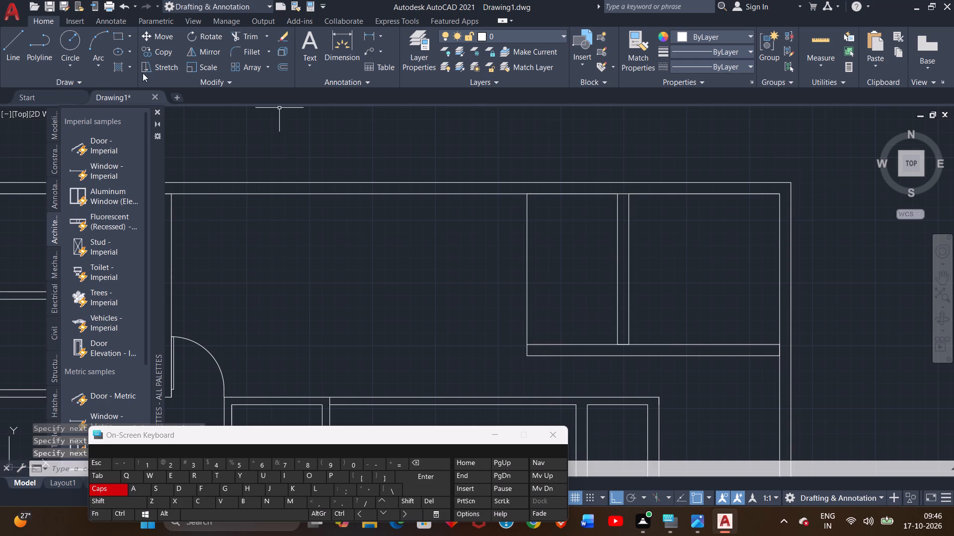
Give the 10'9" vertical line a 9" wall thickness on its outer side, running up to the upper outer wall.
{"action": "left_click", "coordinate": [16, 56]}
{"action": "left_click", "coordinate": [531, 356]}
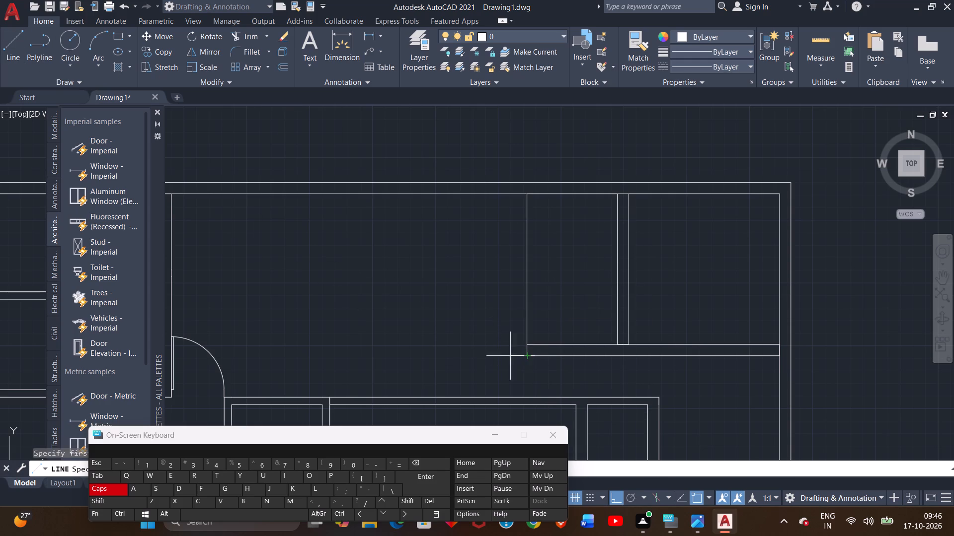
{"action": "key", "text": "9"}
{"action": "key", "text": "shift+quotedbl"}
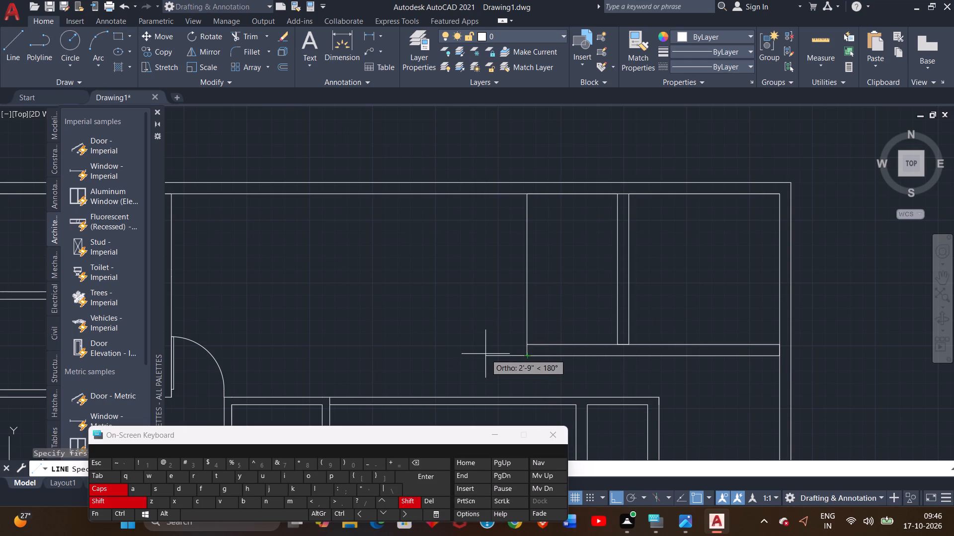
{"action": "key", "text": "Return"}
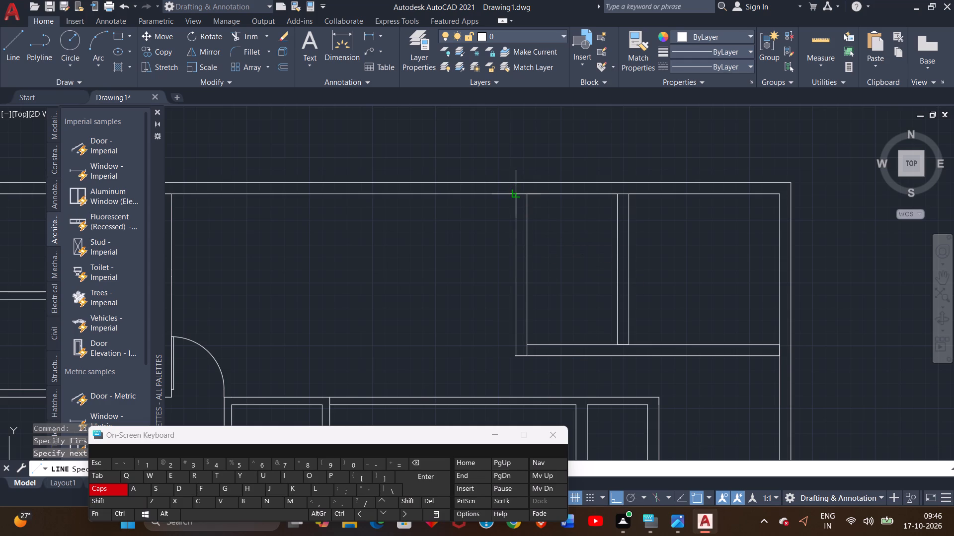
{"action": "left_click", "coordinate": [516, 196]}
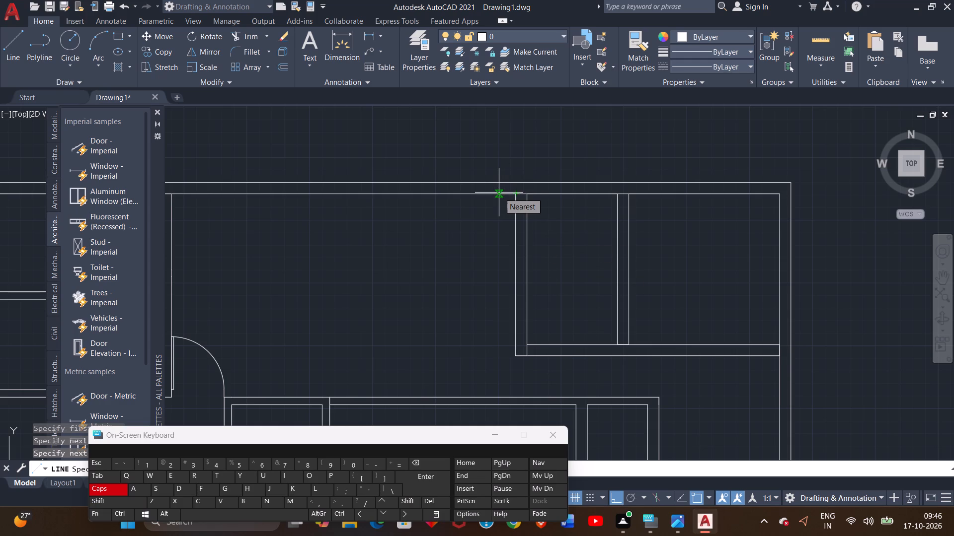
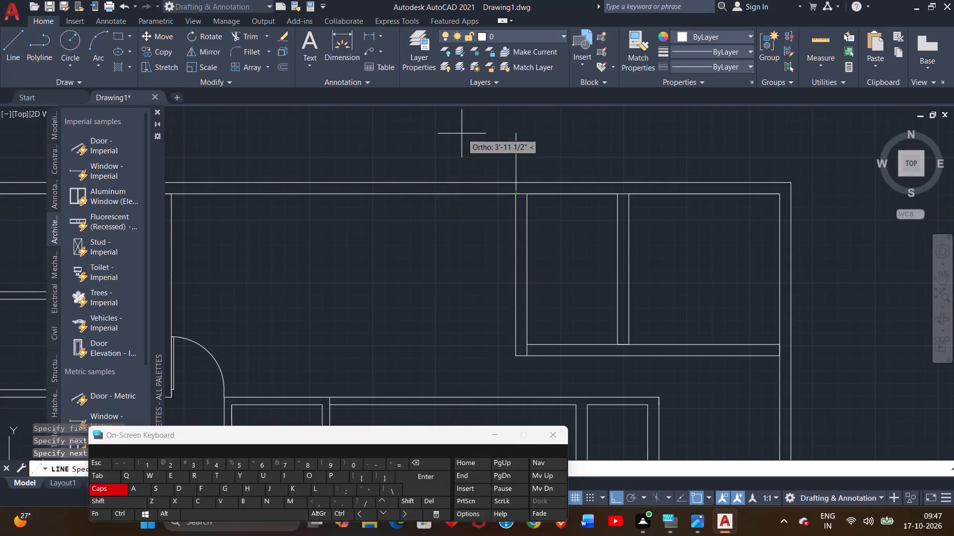
Finish the Line command in progress at the partition's junction with the top wall.
{"action": "right_click", "coordinate": [458, 130]}
{"action": "left_click", "coordinate": [480, 138]}
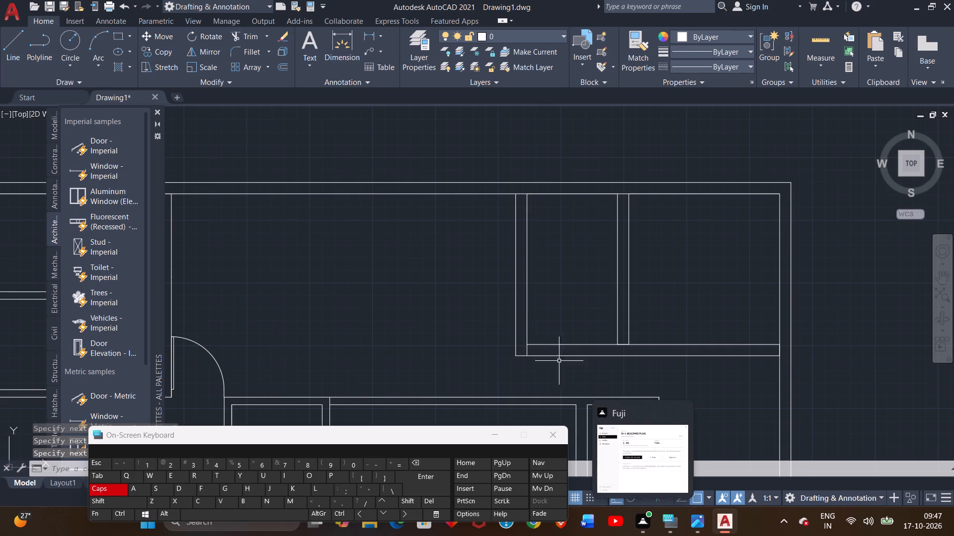
Draw the new room's inner outline from the partition-top wall corner: 13' west, 9'6" south, and east back to the partition.
{"action": "middle_click_drag", "start_coordinate": [457, 272], "coordinate": [505, 253]}
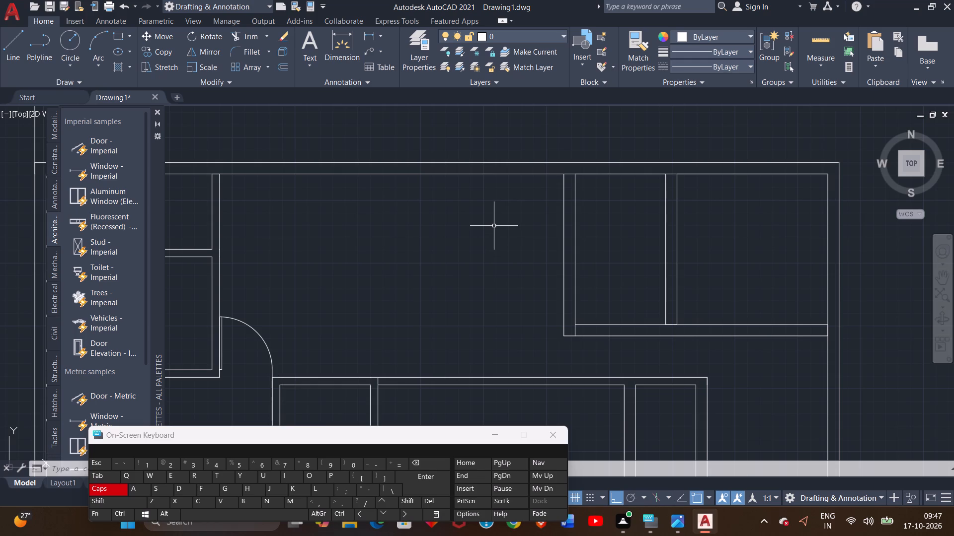
{"action": "scroll", "coordinate": [488, 227], "scroll_direction": "down", "scroll_amount": 3}
{"action": "scroll", "coordinate": [486, 239], "scroll_direction": "up", "scroll_amount": 2}
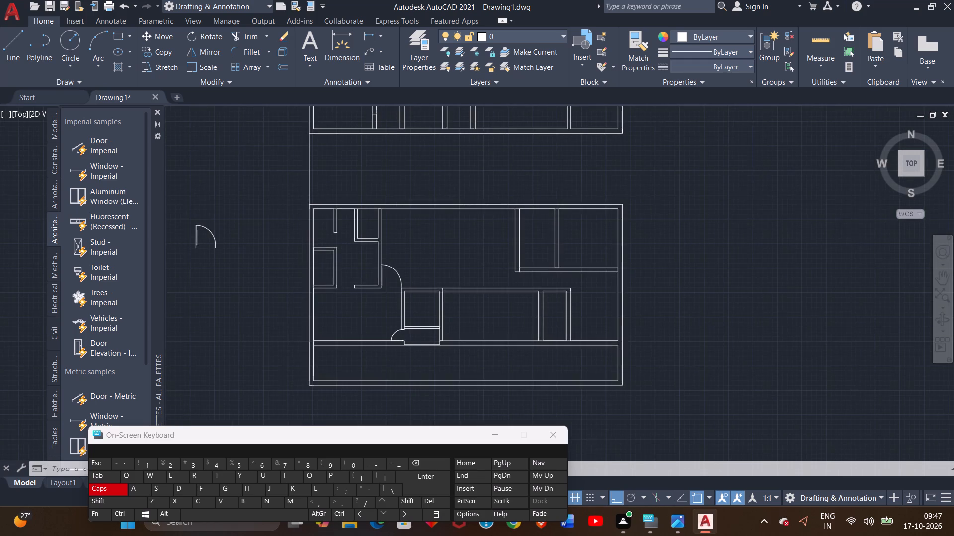
{"action": "left_click", "coordinate": [13, 38]}
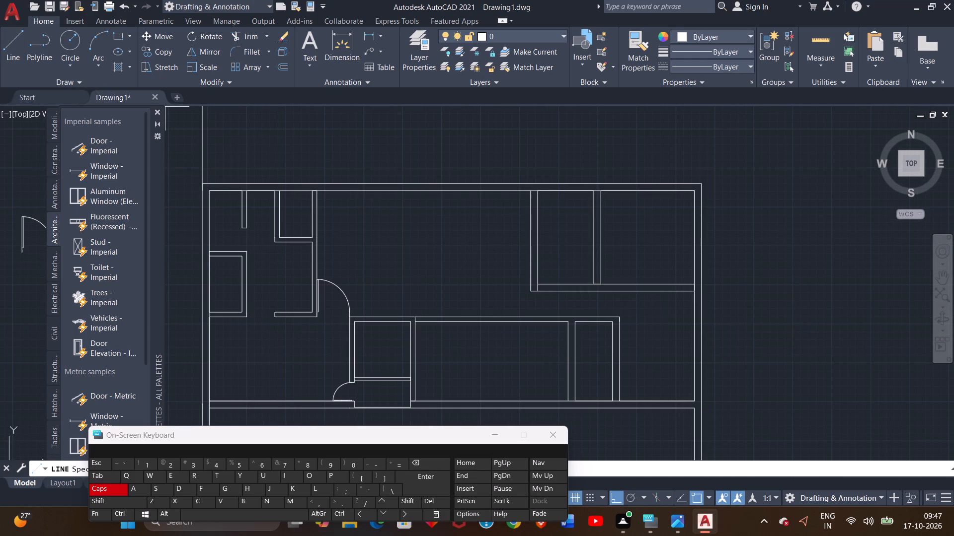
{"action": "left_click", "coordinate": [534, 191]}
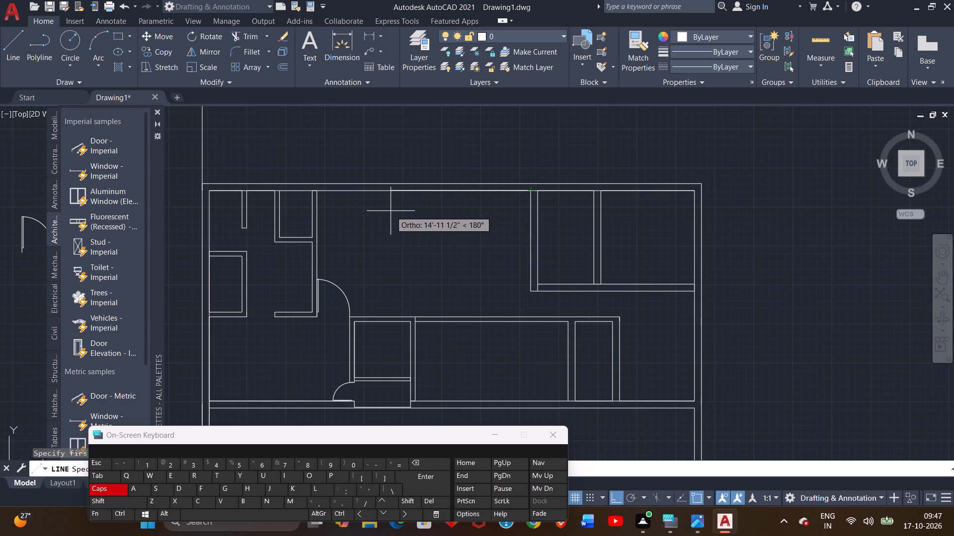
{"action": "type", "text": "13'"}
{"action": "key", "text": "Return"}
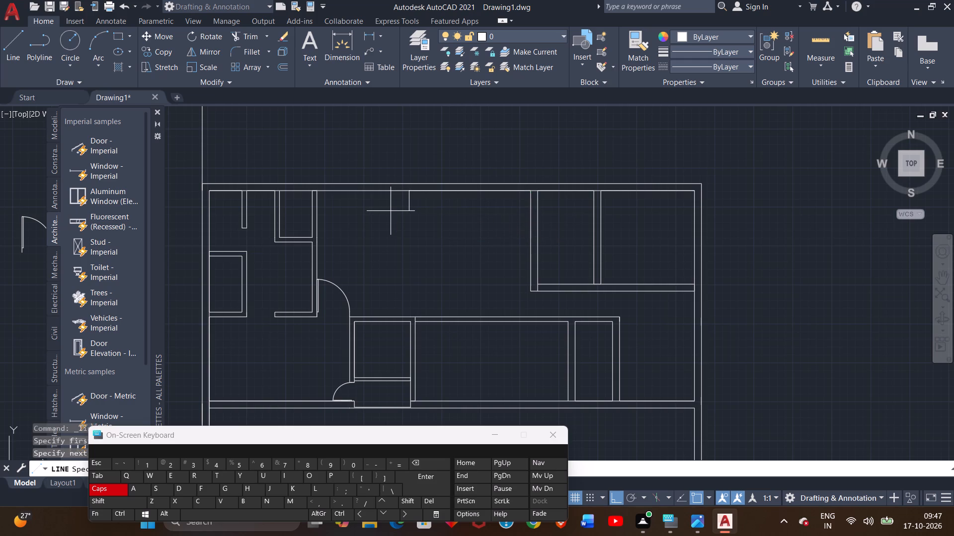
{"action": "type", "text": "9'6"}
{"action": "key", "text": "shift+quotedbl"}
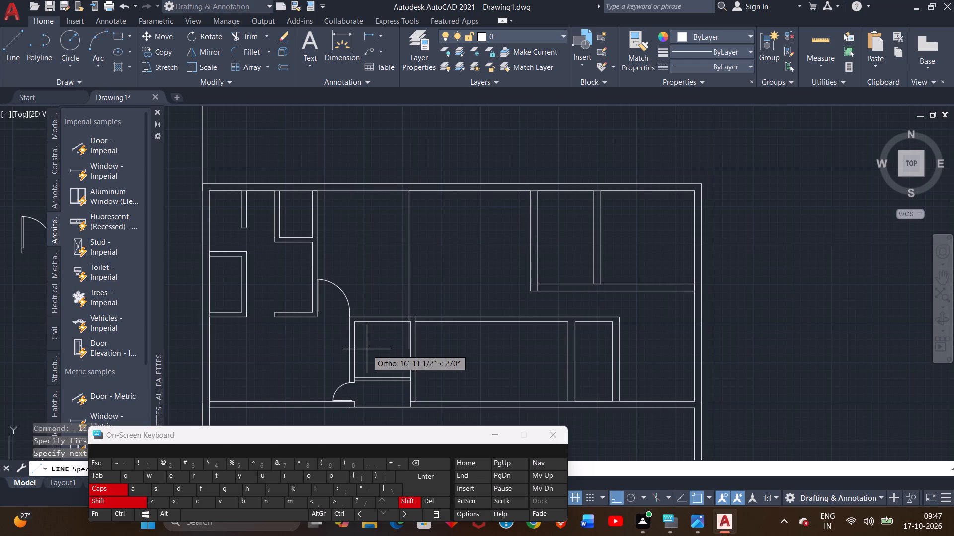
{"action": "key", "text": "Return"}
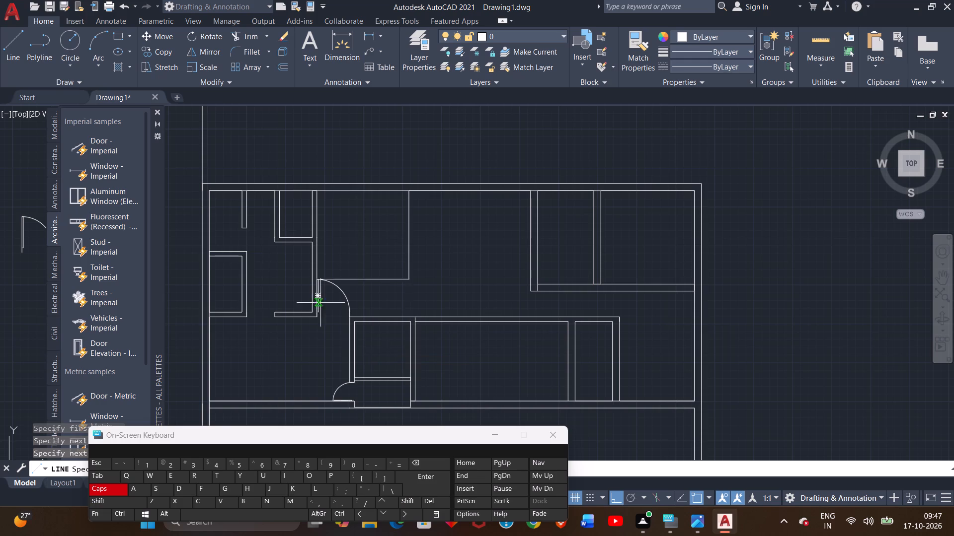
{"action": "scroll", "coordinate": [418, 272], "scroll_direction": "up", "scroll_amount": 2}
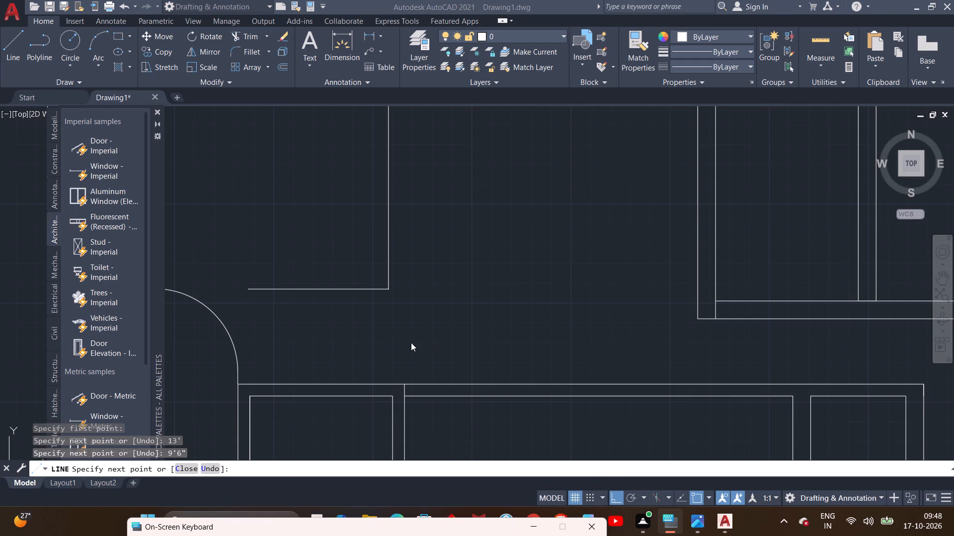
{"action": "left_click", "coordinate": [416, 320]}
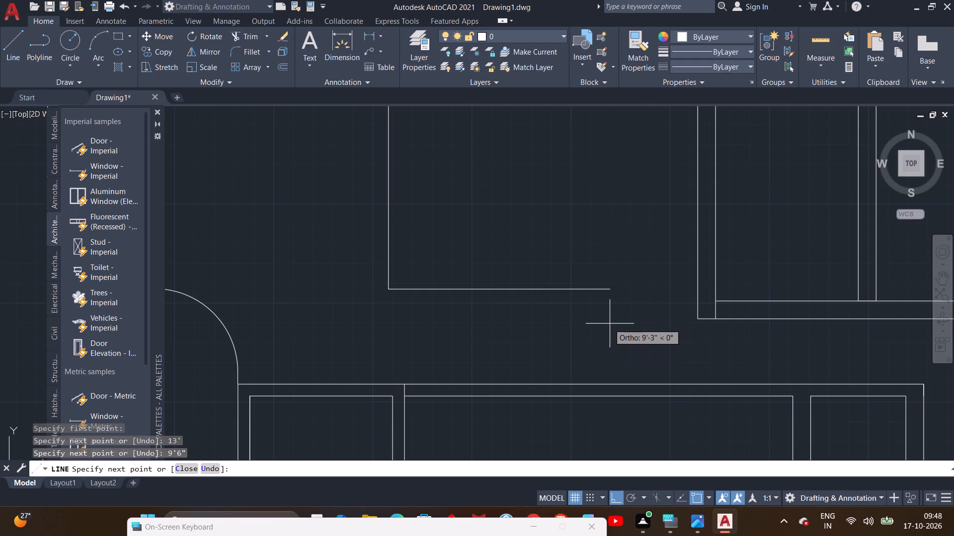
{"action": "left_click", "coordinate": [700, 292]}
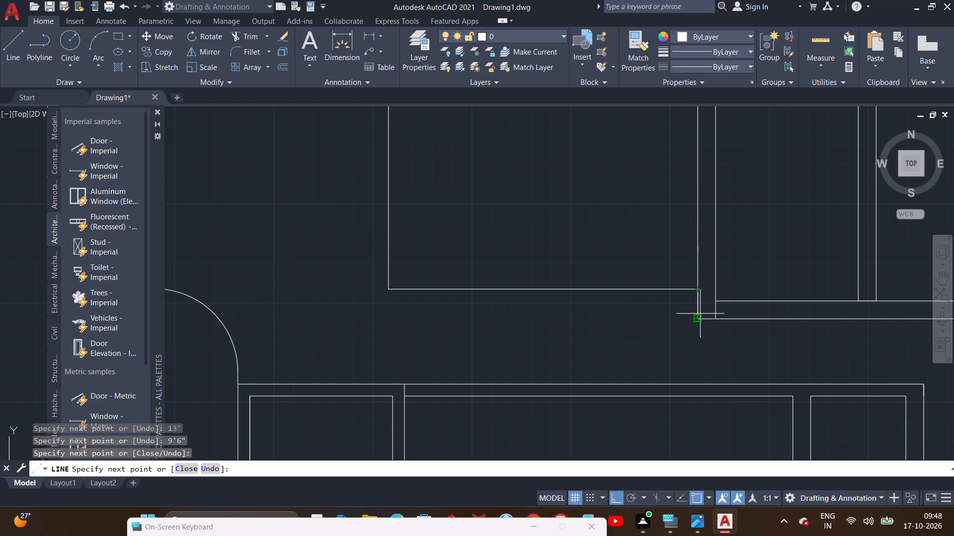
Draw the new room's outer wall face offset 9" south and 9" west, continuing north to the top wall's inner line.
{"action": "key", "text": "9"}
{"action": "key", "text": "shift+quotedbl"}
{"action": "key", "text": "Return"}
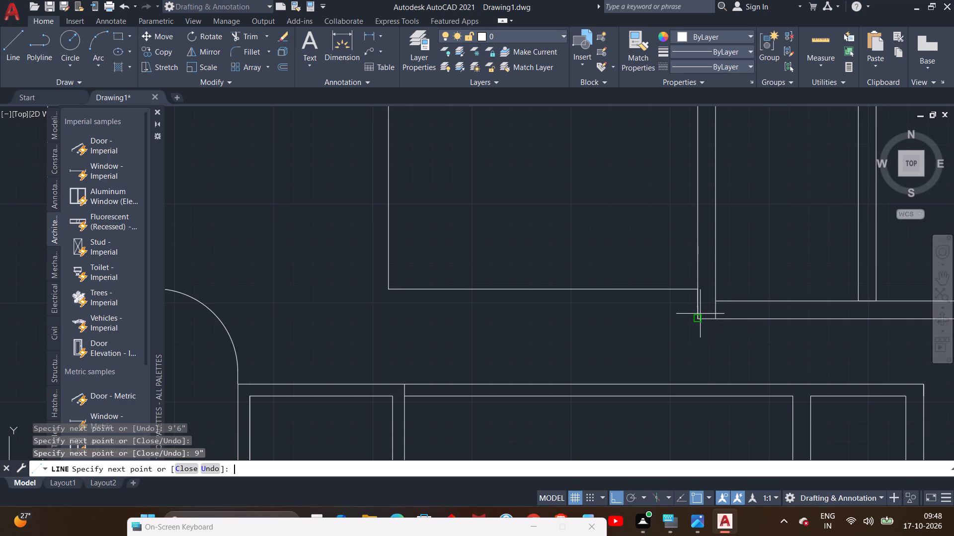
{"action": "left_click", "coordinate": [387, 306]}
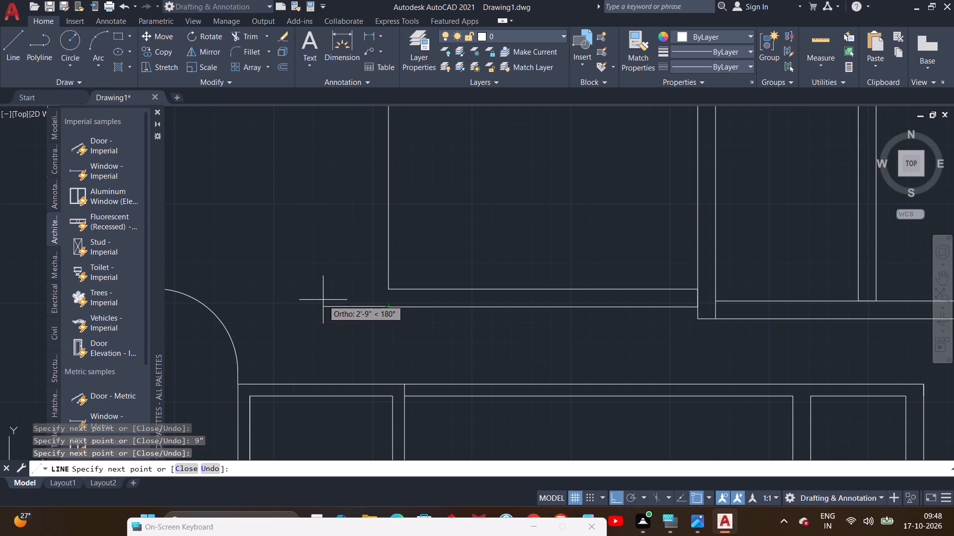
{"action": "key", "text": "9"}
{"action": "key", "text": "shift+quotedbl"}
{"action": "key", "text": "Return"}
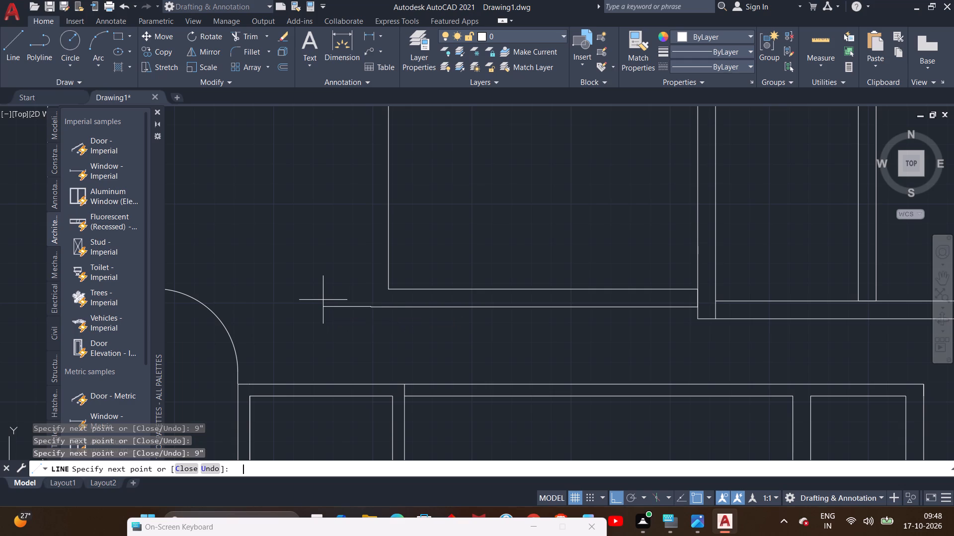
{"action": "scroll", "coordinate": [338, 201], "scroll_direction": "down", "scroll_amount": 1}
{"action": "middle_click_drag", "start_coordinate": [338, 193], "coordinate": [354, 287]}
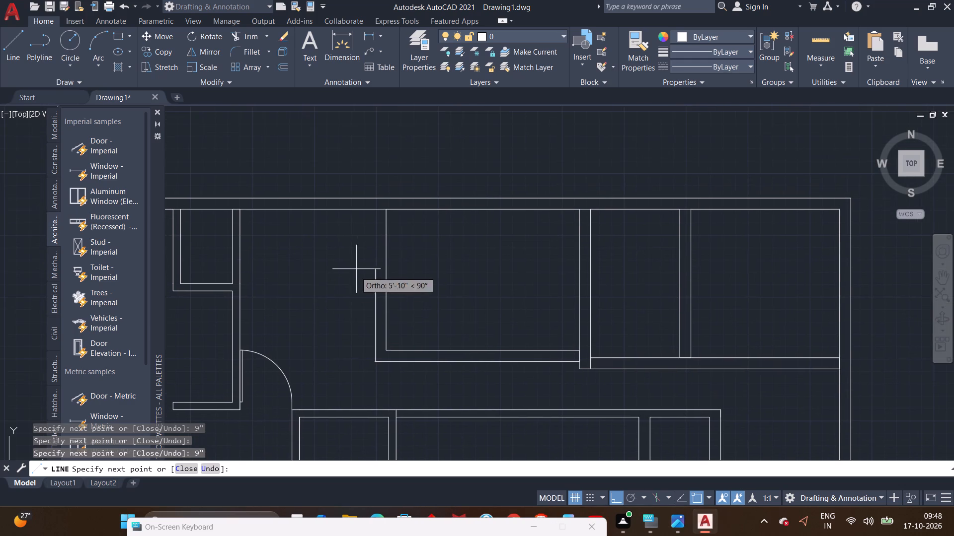
{"action": "left_click", "coordinate": [374, 206]}
{"action": "right_click", "coordinate": [374, 206]}
{"action": "right_click", "coordinate": [374, 206]}
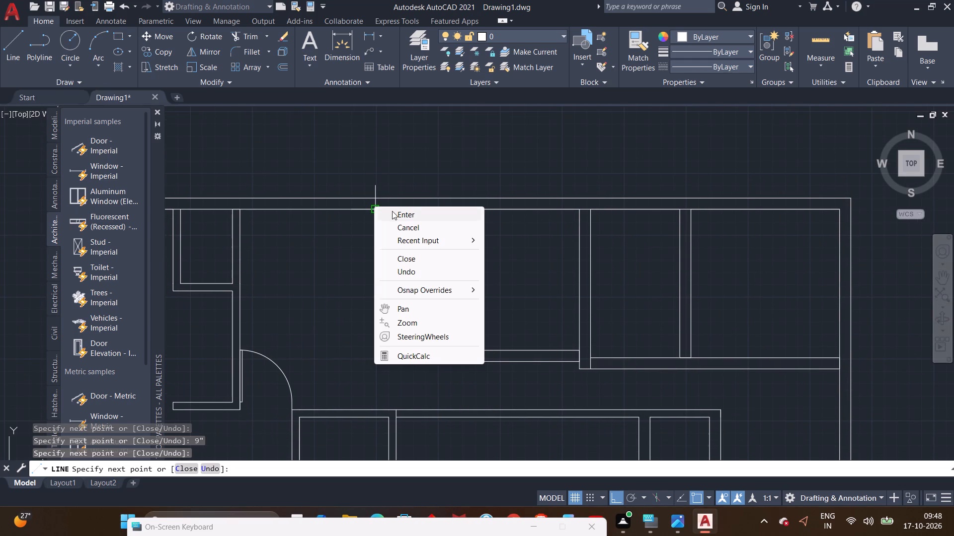
{"action": "left_click", "coordinate": [392, 211]}
Draw a line extending the middle partition's west face down across the horizontal wall beneath it.
{"action": "middle_click_drag", "start_coordinate": [533, 337], "coordinate": [380, 279]}
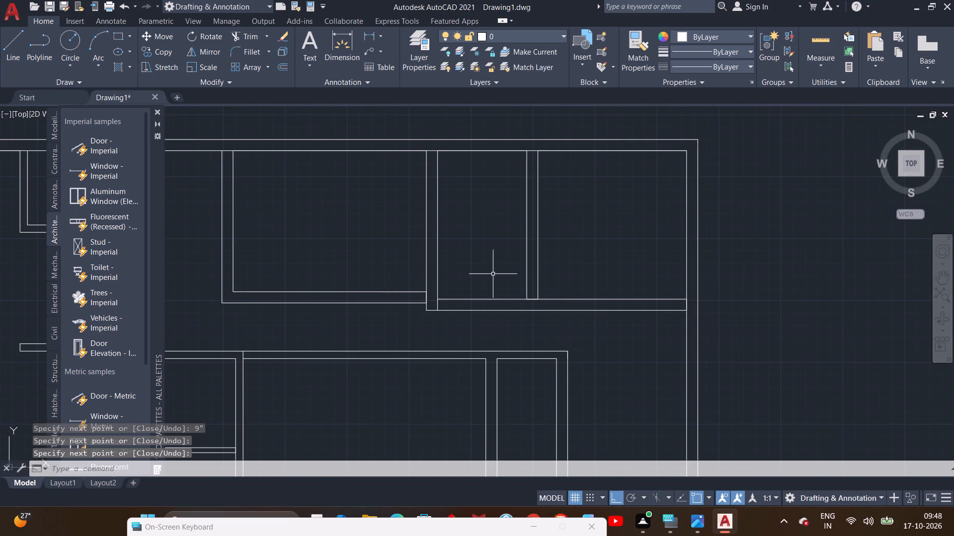
{"action": "left_click", "coordinate": [7, 58]}
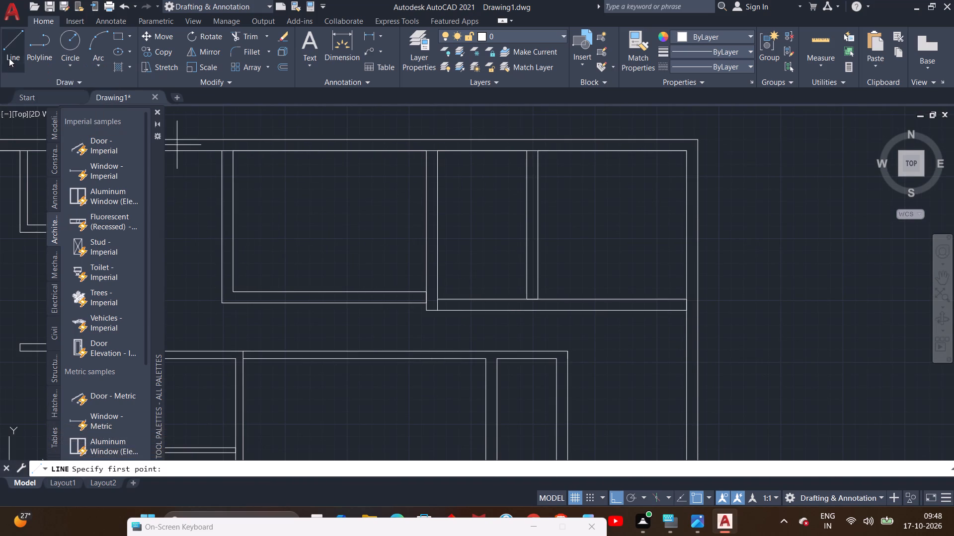
{"action": "scroll", "coordinate": [517, 305], "scroll_direction": "up", "scroll_amount": 2}
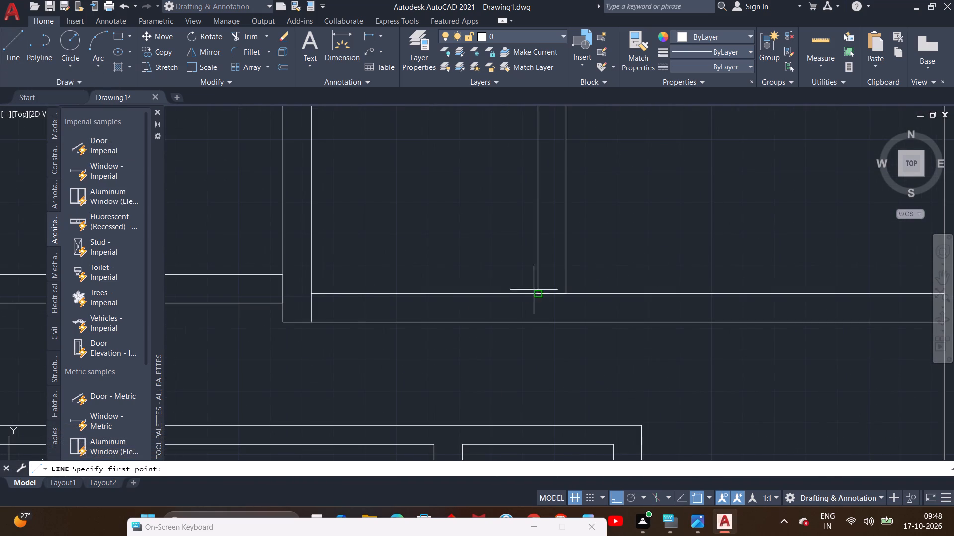
{"action": "double_click", "coordinate": [538, 294]}
{"action": "left_click", "coordinate": [538, 320]}
{"action": "right_click", "coordinate": [538, 320]}
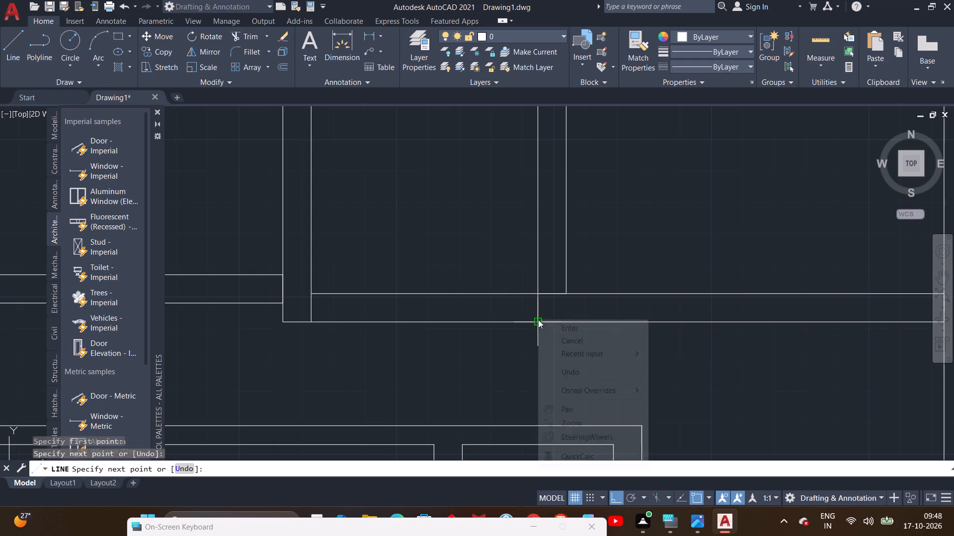
{"action": "left_click", "coordinate": [562, 327]}
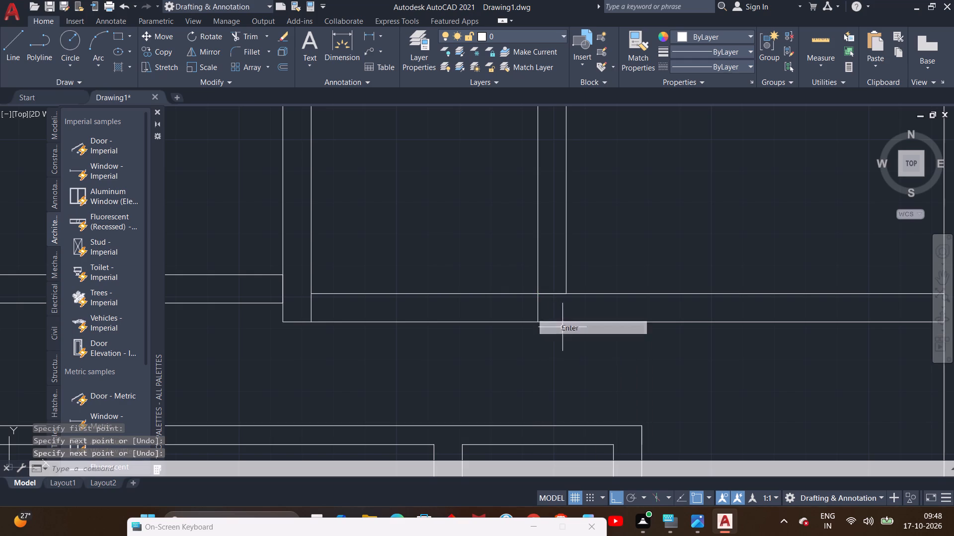
Trim both lines of the horizontal wall between the two partitions.
{"action": "left_click", "coordinate": [246, 30]}
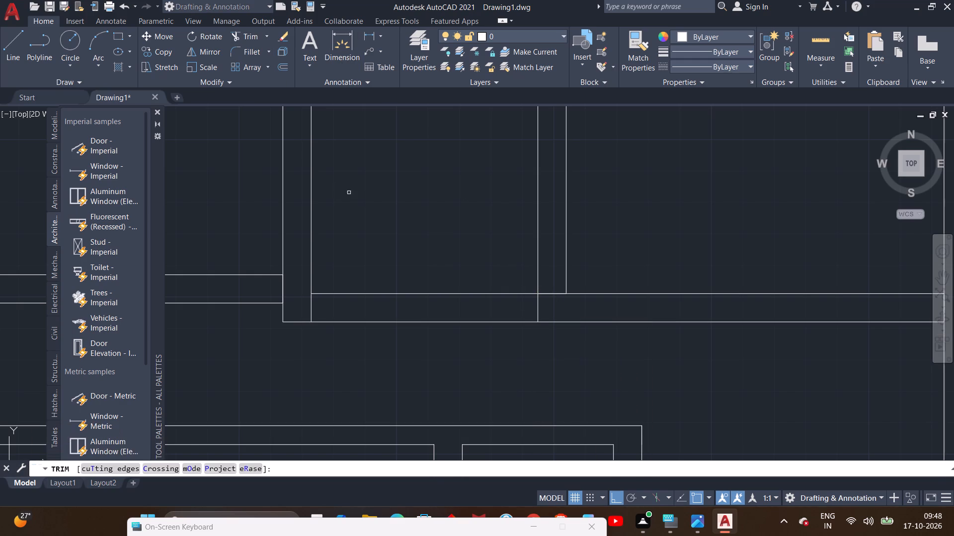
{"action": "left_click_drag", "start_coordinate": [393, 208], "coordinate": [421, 380]}
Draw a line extending the middle partition's east face down across the remaining horizontal wall.
{"action": "scroll", "coordinate": [452, 322], "scroll_direction": "down", "scroll_amount": 1}
{"action": "middle_click_drag", "start_coordinate": [452, 322], "coordinate": [387, 305]}
{"action": "left_click", "coordinate": [8, 52]}
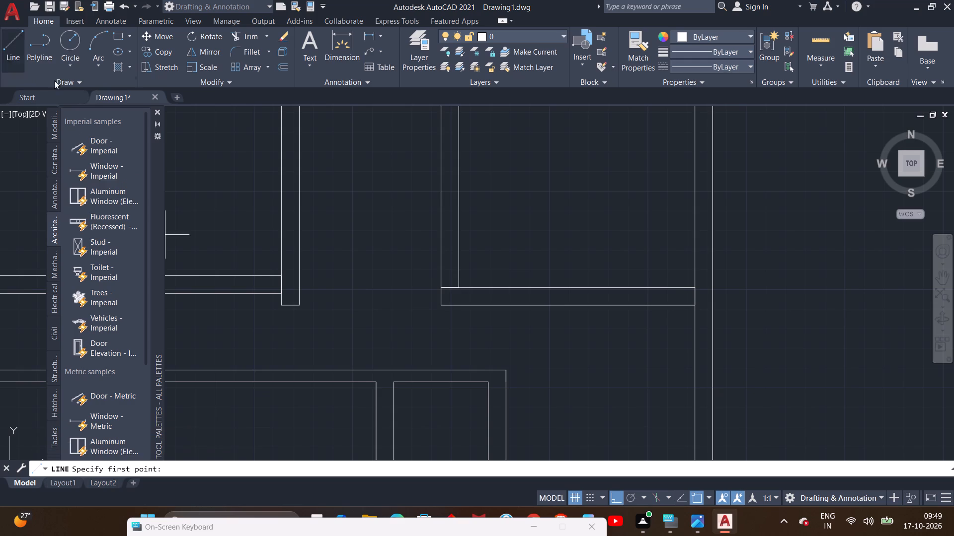
{"action": "double_click", "coordinate": [461, 285]}
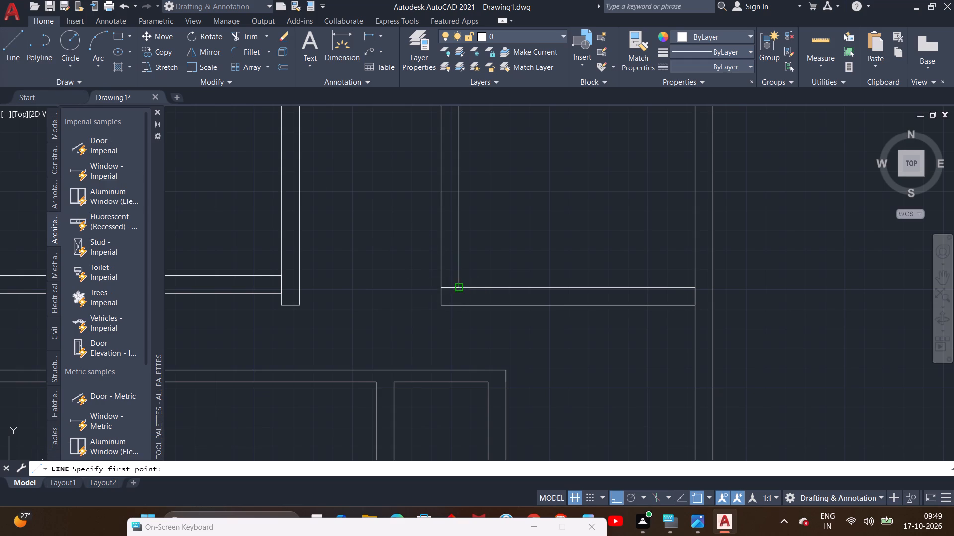
{"action": "left_click", "coordinate": [462, 309]}
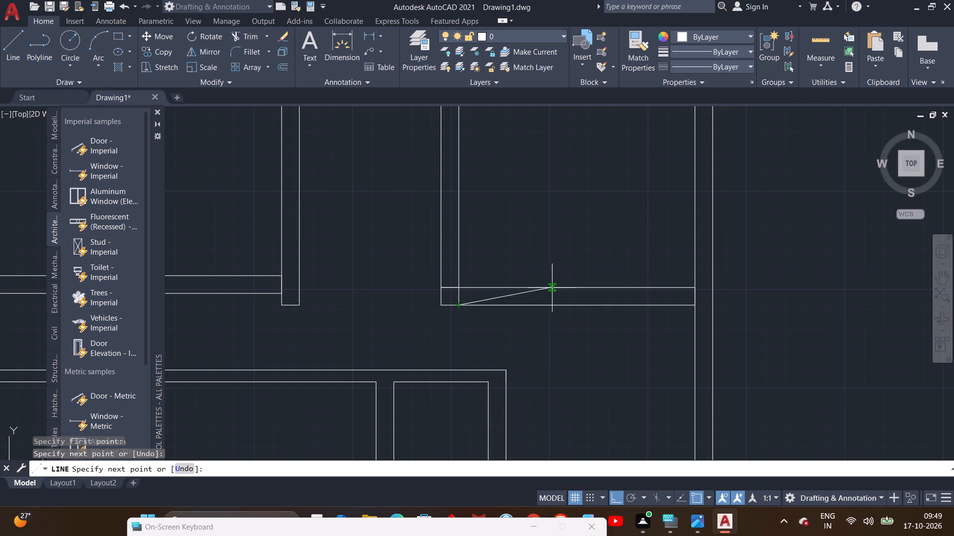
{"action": "right_click_drag", "start_coordinate": [483, 264], "coordinate": [484, 259]}
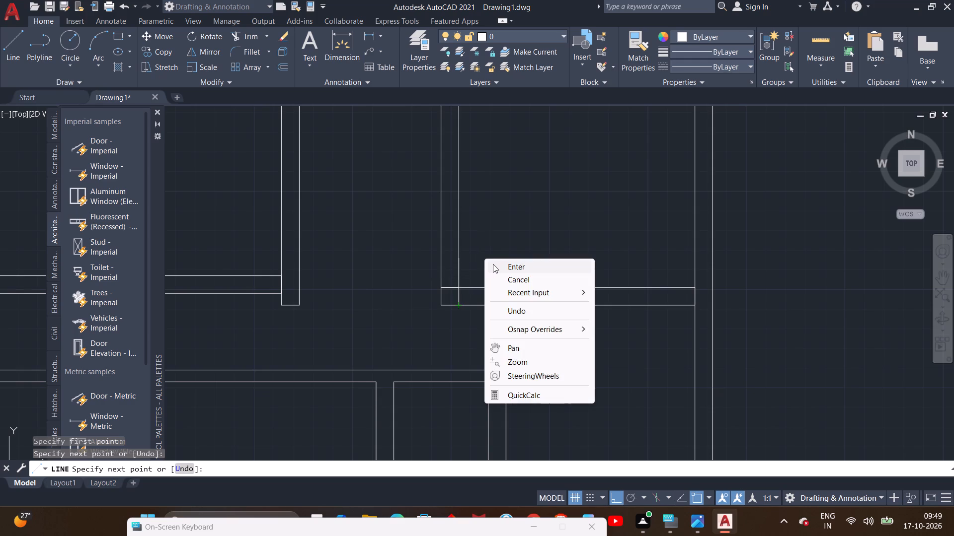
{"action": "left_click", "coordinate": [493, 264]}
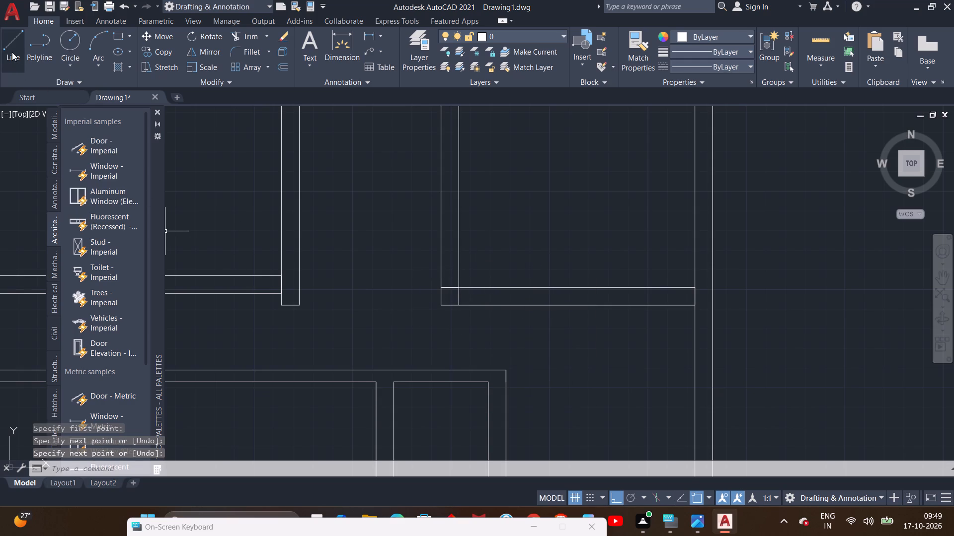
Draw a line 3' up the middle partition's west face from the wall corner and across to its east face.
{"action": "left_click", "coordinate": [12, 52]}
{"action": "left_click", "coordinate": [441, 285]}
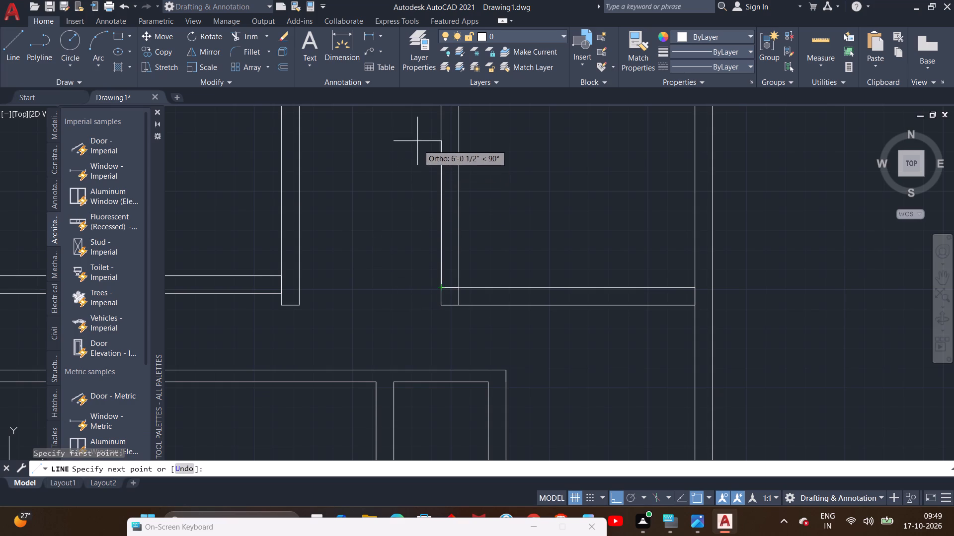
{"action": "type", "text": "3'"}
{"action": "key", "text": "Return"}
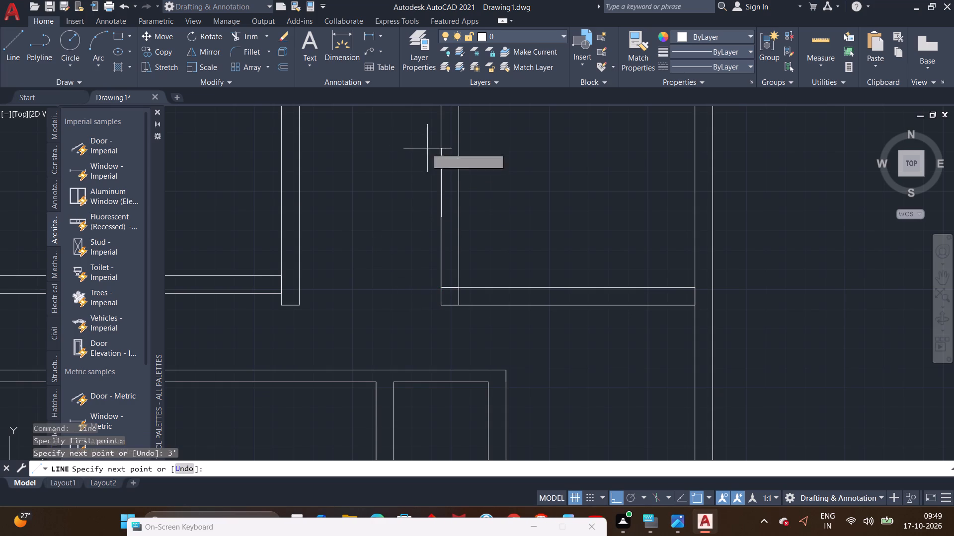
{"action": "left_click", "coordinate": [456, 214]}
{"action": "right_click", "coordinate": [455, 208]}
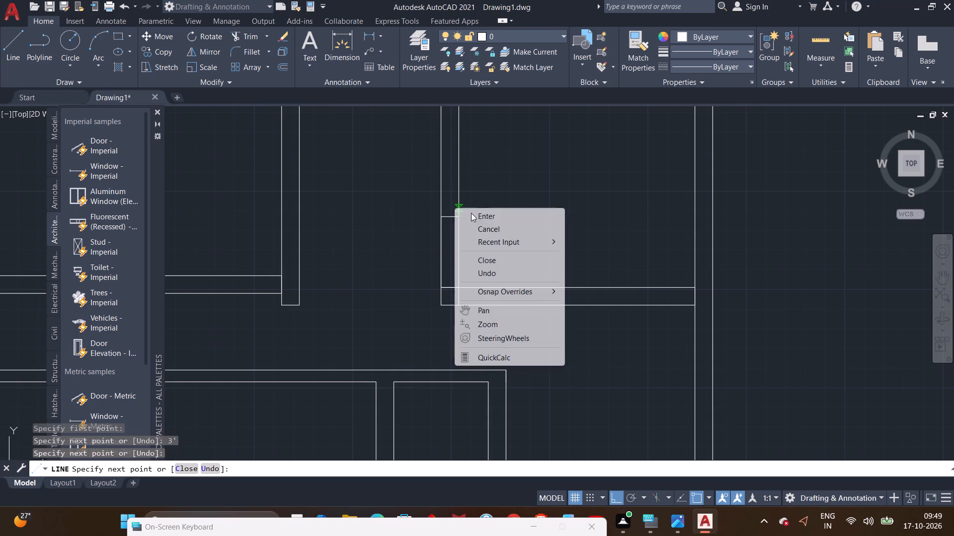
{"action": "left_click", "coordinate": [476, 214]}
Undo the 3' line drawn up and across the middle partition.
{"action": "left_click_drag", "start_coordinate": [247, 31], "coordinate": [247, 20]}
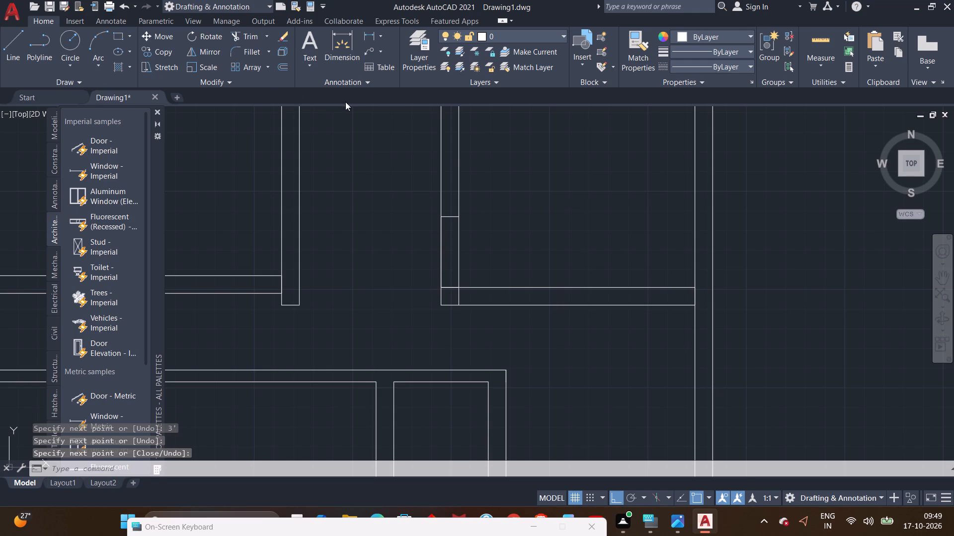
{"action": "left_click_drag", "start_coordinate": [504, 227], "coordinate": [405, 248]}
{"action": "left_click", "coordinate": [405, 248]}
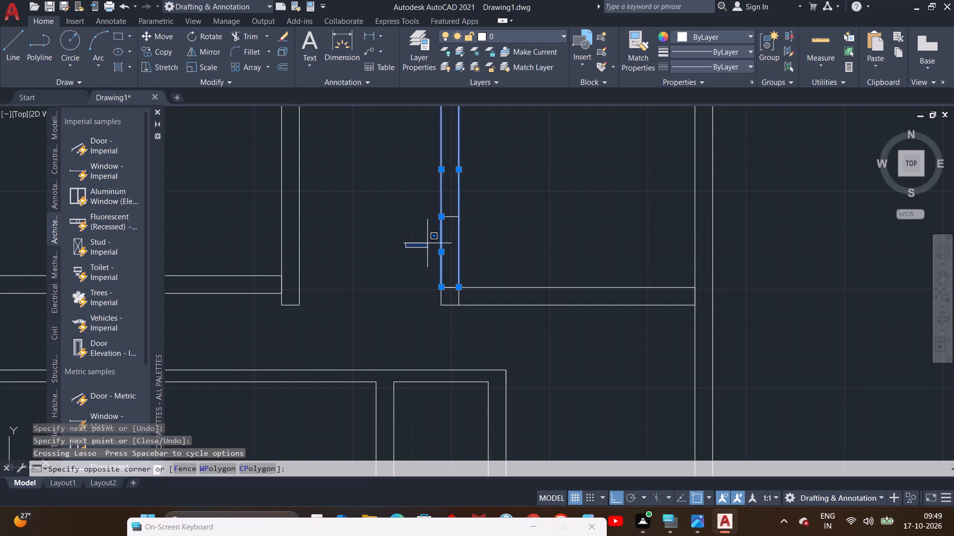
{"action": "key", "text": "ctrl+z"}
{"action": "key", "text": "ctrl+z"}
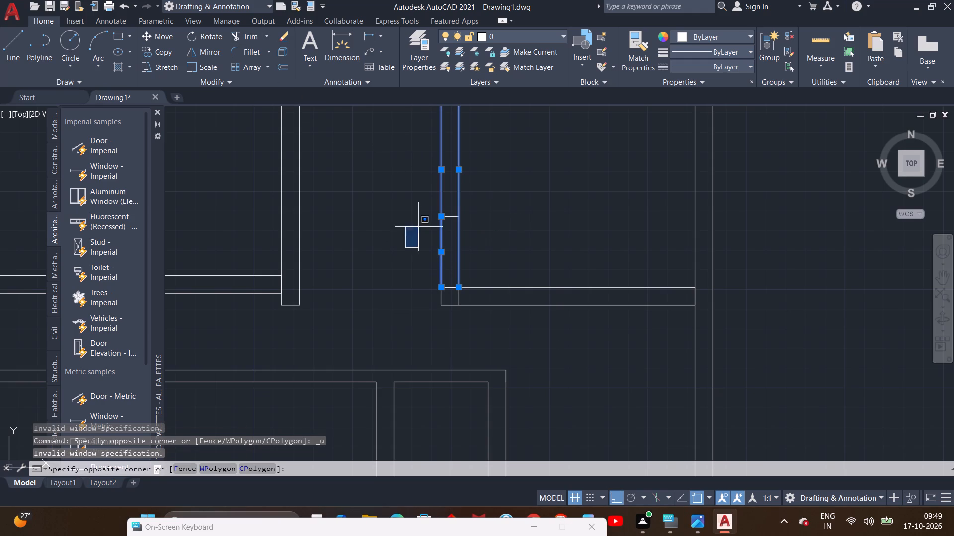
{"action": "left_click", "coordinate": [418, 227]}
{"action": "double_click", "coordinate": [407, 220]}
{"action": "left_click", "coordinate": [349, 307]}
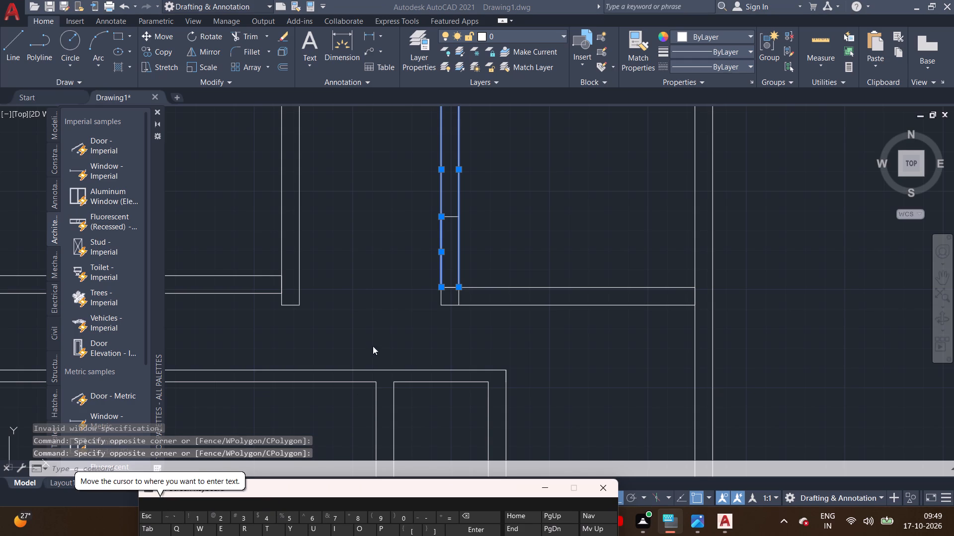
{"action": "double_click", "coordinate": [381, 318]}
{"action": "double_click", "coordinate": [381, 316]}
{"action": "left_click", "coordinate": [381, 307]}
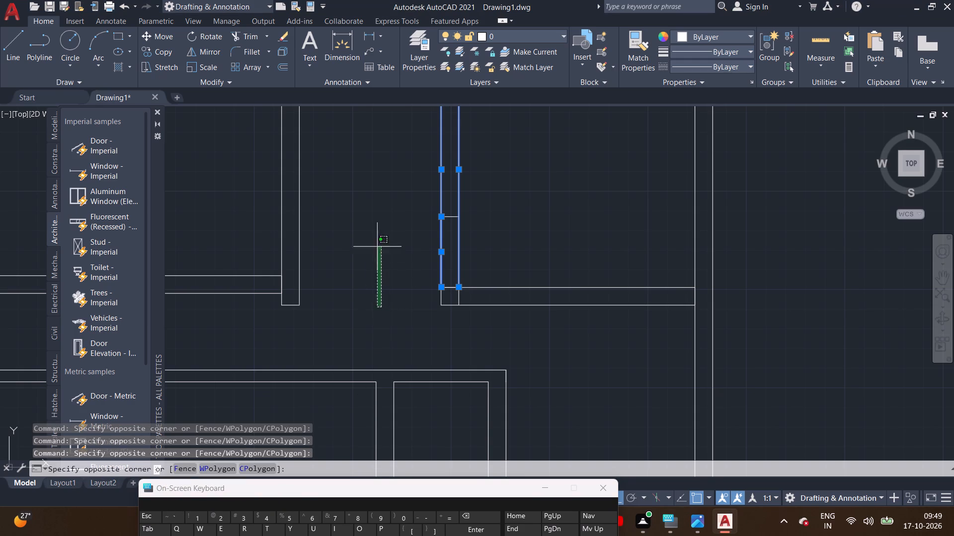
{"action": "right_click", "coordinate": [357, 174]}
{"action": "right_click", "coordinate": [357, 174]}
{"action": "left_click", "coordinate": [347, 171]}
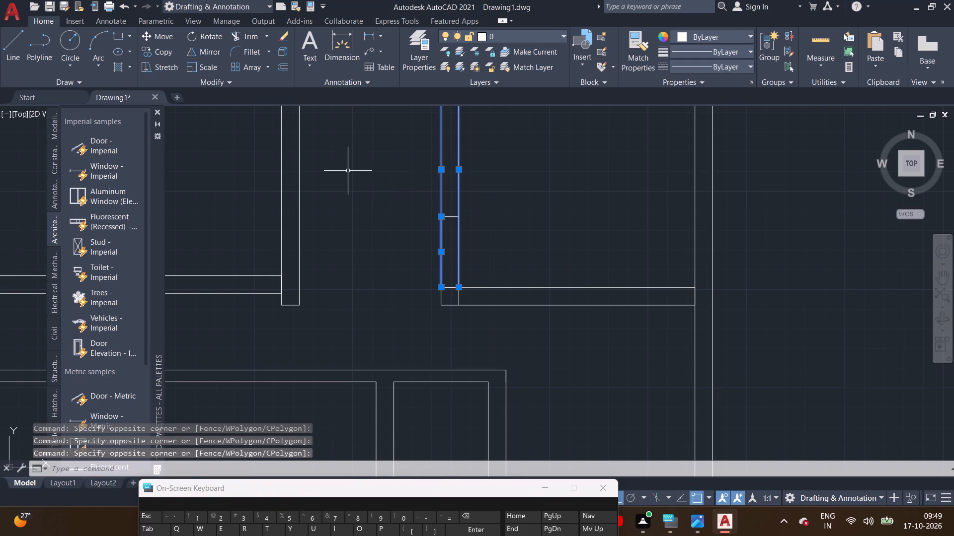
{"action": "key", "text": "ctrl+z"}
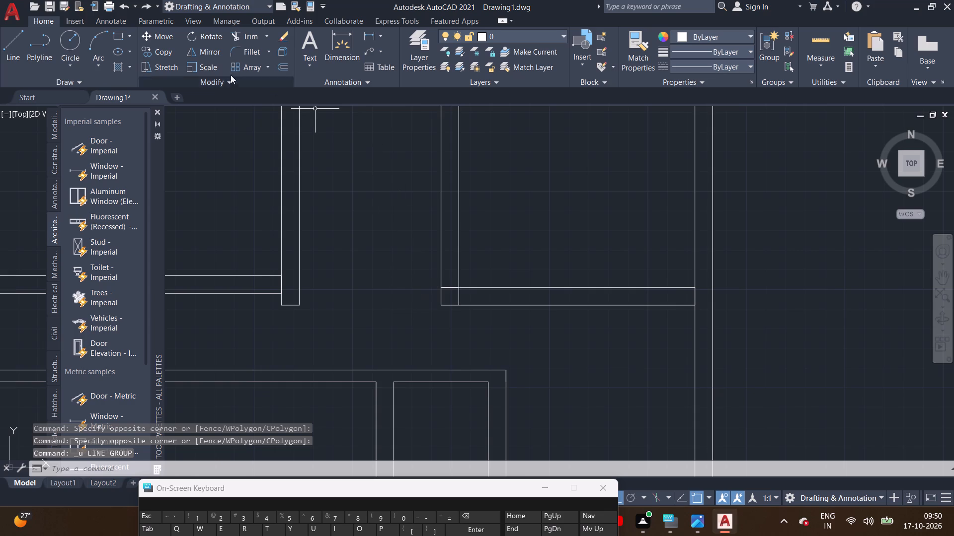
Draw a line 3' up the middle partition's west face from the wall corner and across to its east face.
{"action": "left_click", "coordinate": [5, 41]}
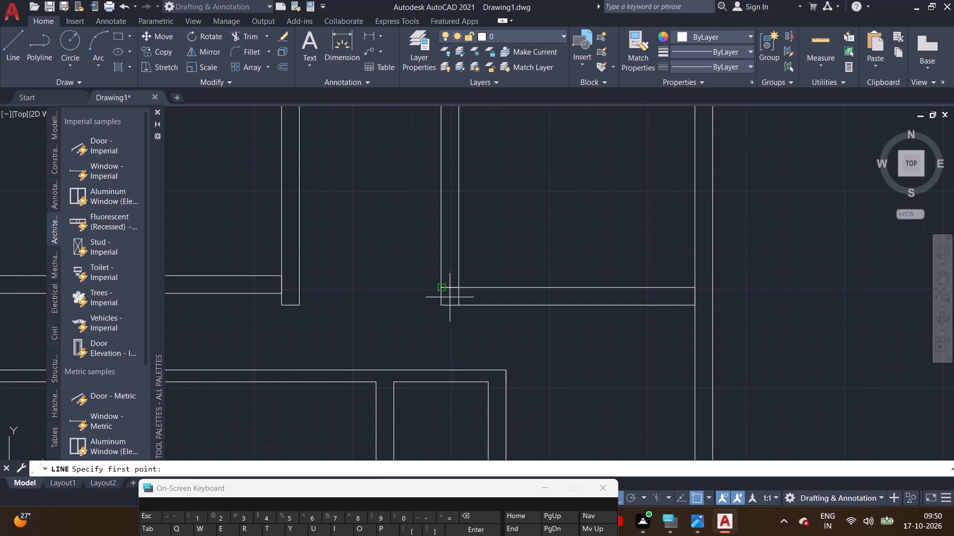
{"action": "left_click", "coordinate": [442, 286]}
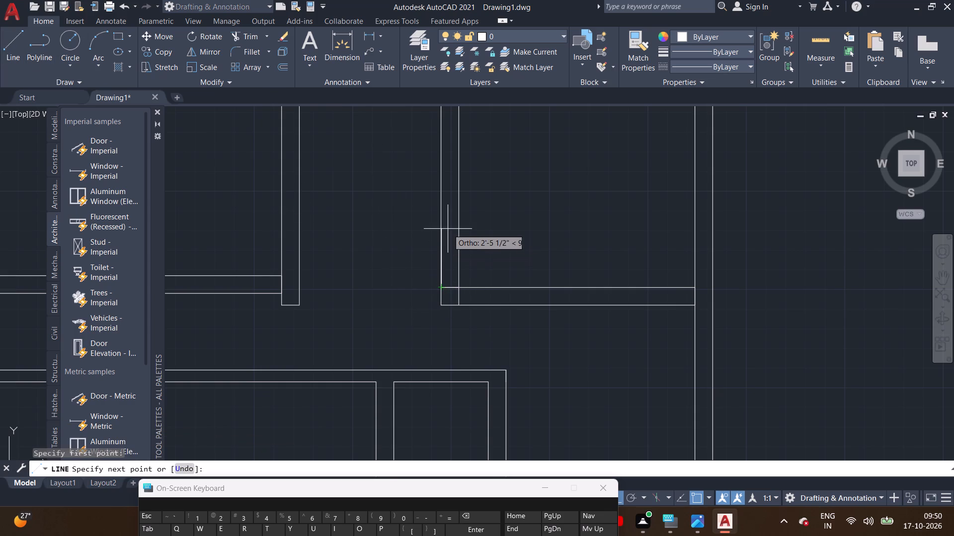
{"action": "type", "text": "3'"}
{"action": "key", "text": "Return"}
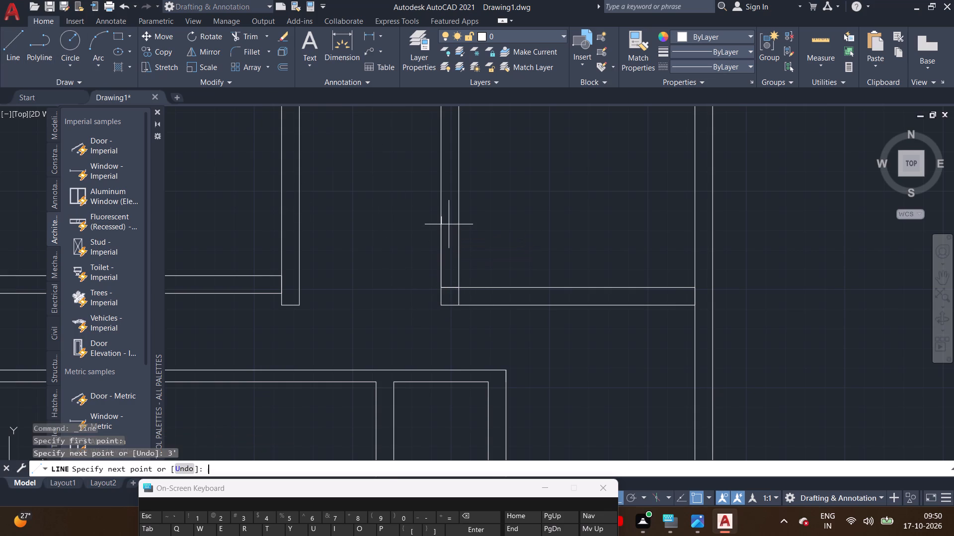
{"action": "left_click", "coordinate": [460, 218]}
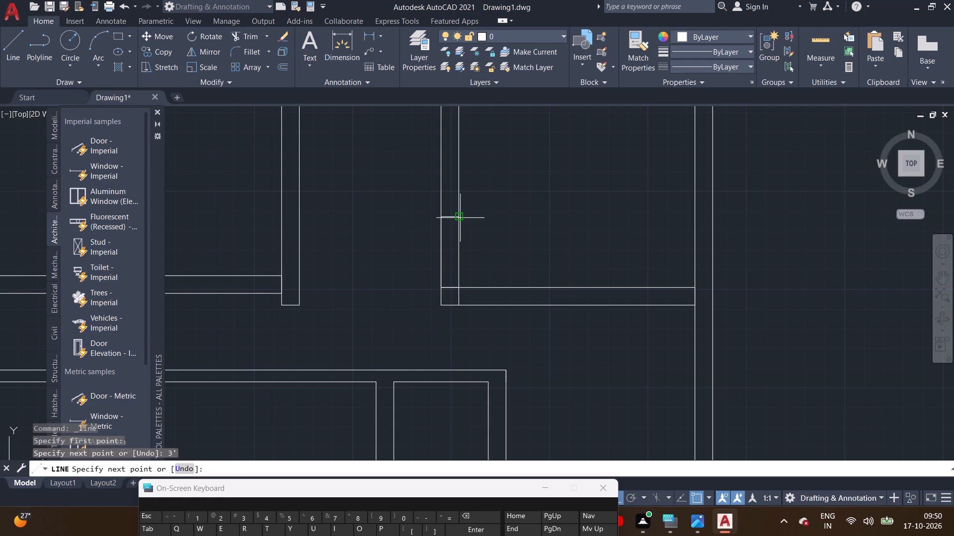
{"action": "right_click", "coordinate": [461, 213]}
{"action": "left_click", "coordinate": [486, 222]}
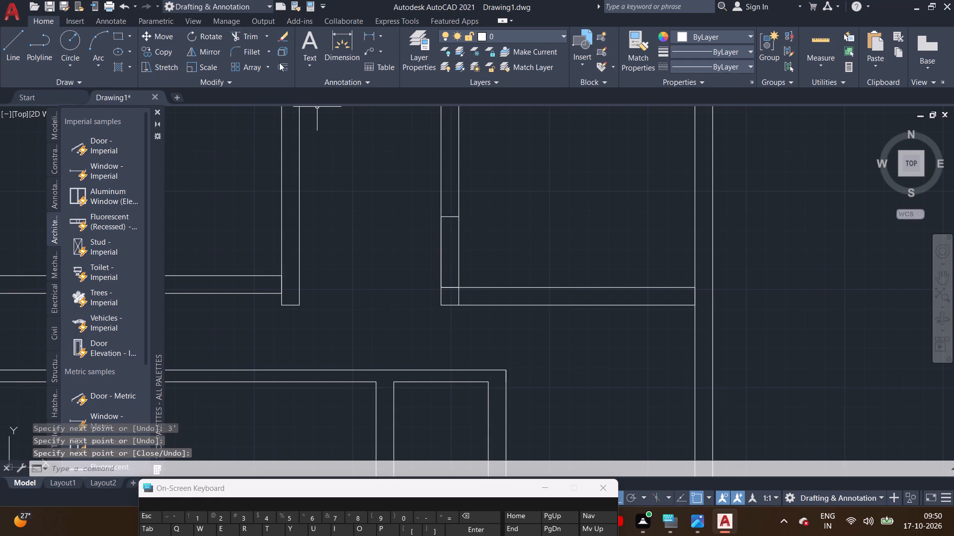
Trim both faces of the middle partition between the 3' cross line and the horizontal wall to cut the door opening.
{"action": "left_click", "coordinate": [261, 33]}
{"action": "left_click_drag", "start_coordinate": [541, 225], "coordinate": [411, 261]}
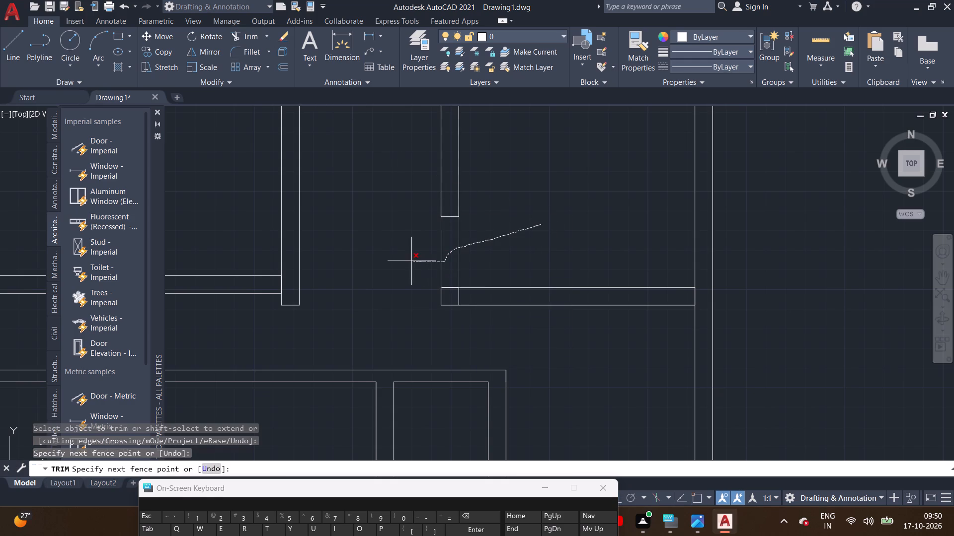
{"action": "left_click_drag", "start_coordinate": [411, 261], "coordinate": [411, 261]}
Trim the short vertical line crossing the horizontal wall near its west end.
{"action": "scroll", "coordinate": [459, 297], "scroll_direction": "up", "scroll_amount": 2}
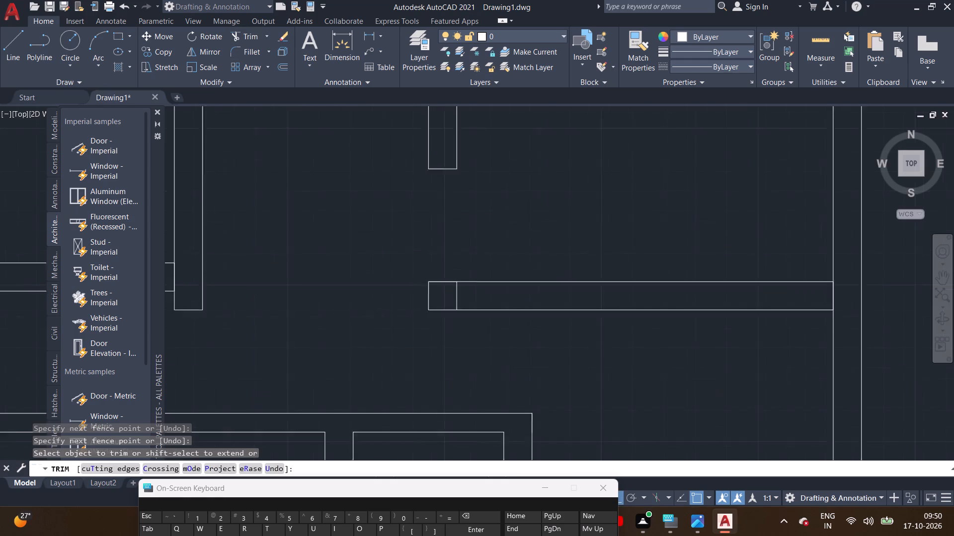
{"action": "scroll", "coordinate": [465, 296], "scroll_direction": "down", "scroll_amount": 2}
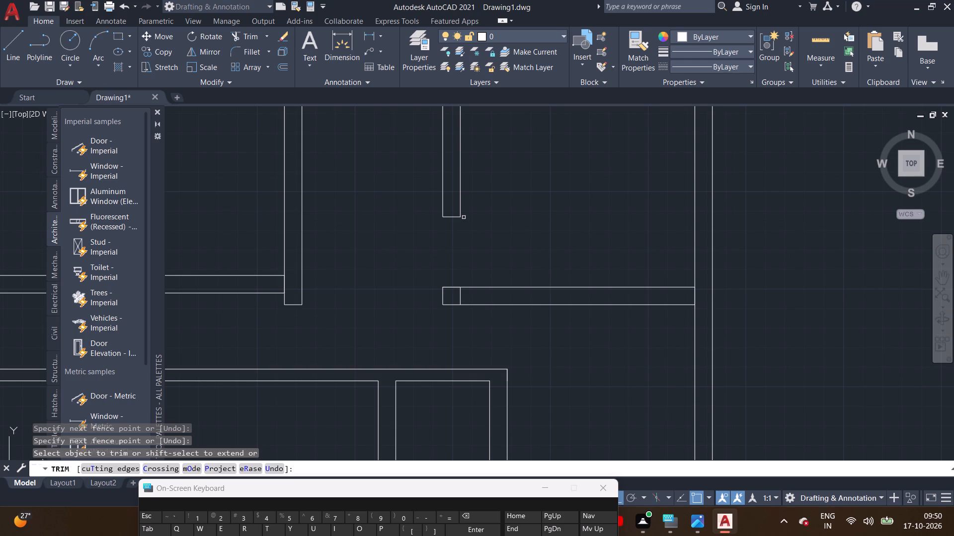
{"action": "scroll", "coordinate": [476, 322], "scroll_direction": "up", "scroll_amount": 2}
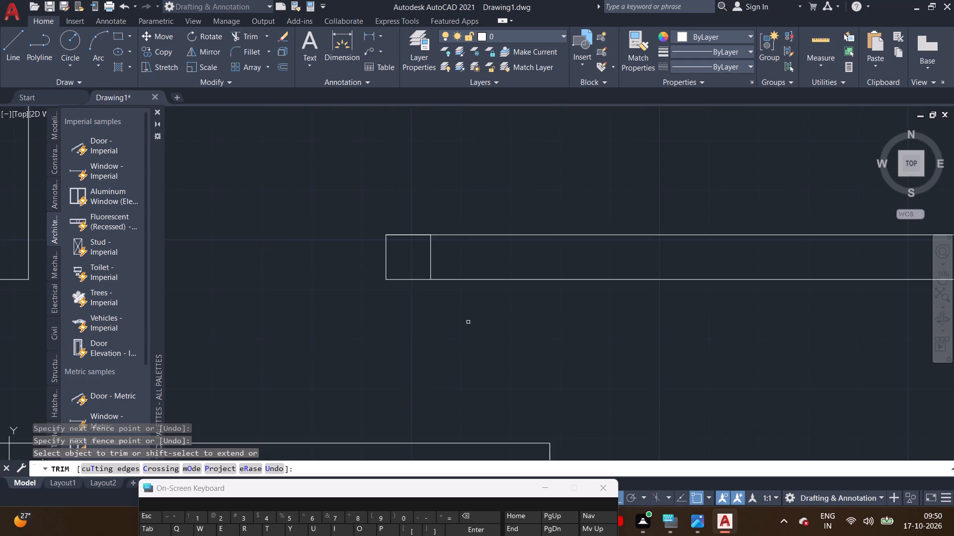
{"action": "scroll", "coordinate": [463, 316], "scroll_direction": "up", "scroll_amount": 1}
{"action": "left_click_drag", "start_coordinate": [441, 217], "coordinate": [395, 222]}
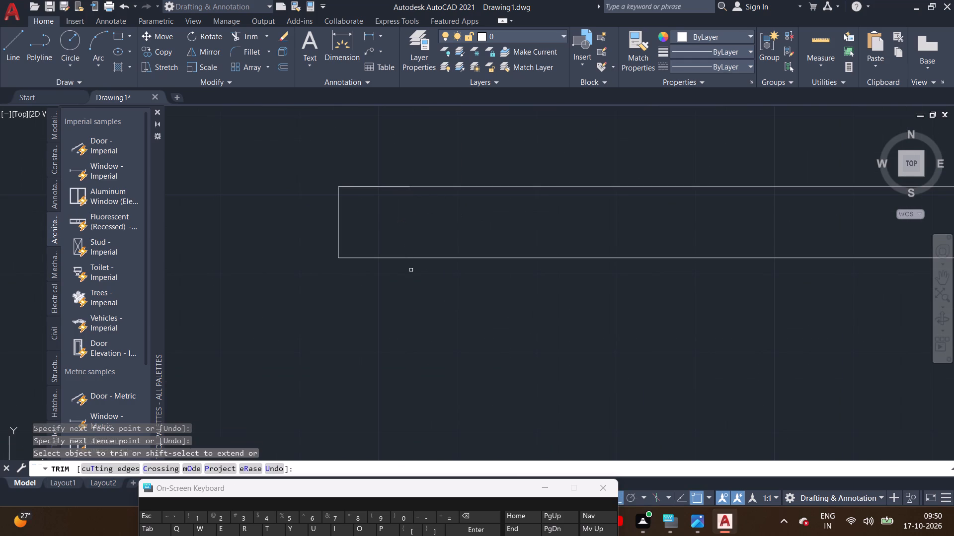
{"action": "scroll", "coordinate": [422, 324], "scroll_direction": "down", "scroll_amount": 3}
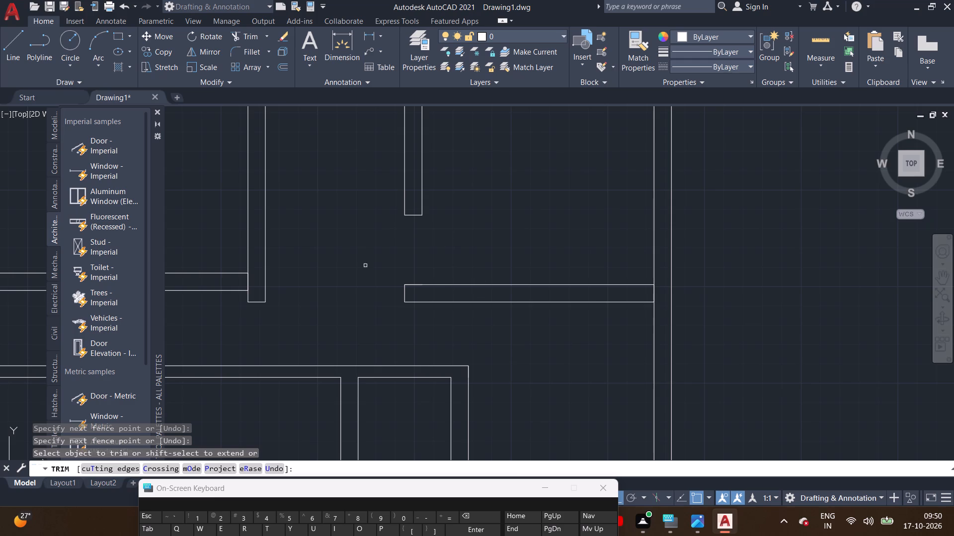
{"action": "middle_click_drag", "start_coordinate": [364, 283], "coordinate": [466, 282]}
{"action": "right_click", "coordinate": [432, 251]}
{"action": "double_click", "coordinate": [443, 261]}
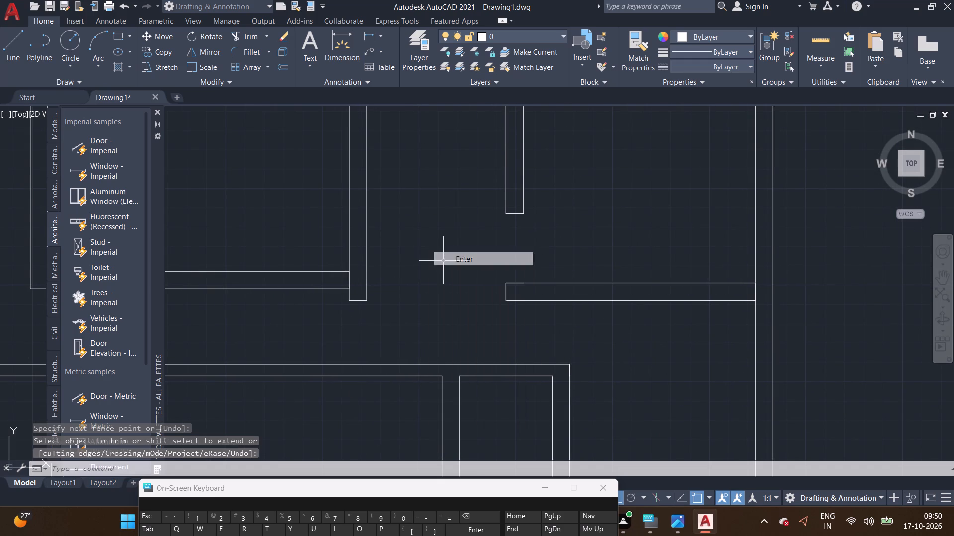
{"action": "left_click", "coordinate": [444, 260]}
{"action": "middle_click_drag", "start_coordinate": [449, 258], "coordinate": [488, 299]}
{"action": "scroll", "coordinate": [488, 299], "scroll_direction": "down", "scroll_amount": 2}
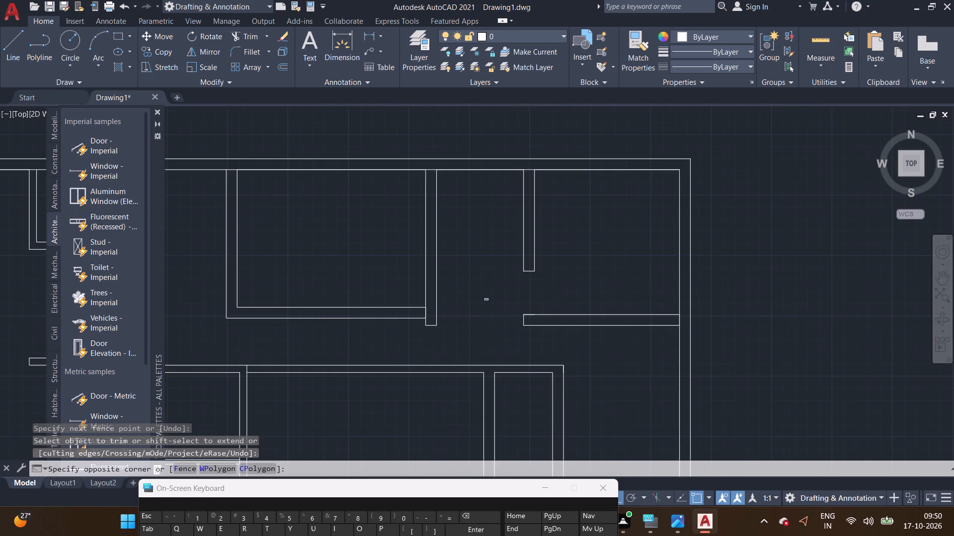
{"action": "left_click", "coordinate": [478, 286]}
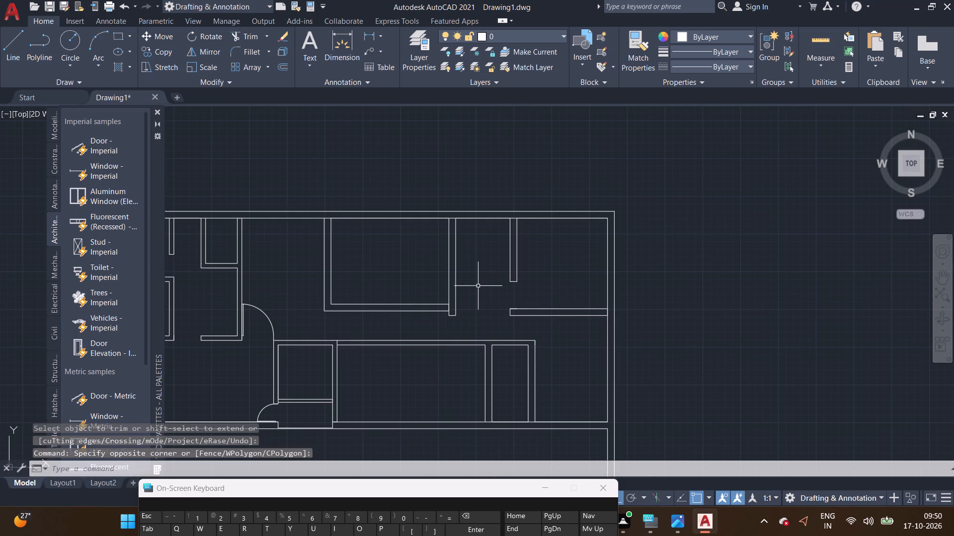
Draw a 6" wall across the gap between the two partitions, starting 6'6" down the middle partition's west face from the upper wall.
{"action": "left_click", "coordinate": [10, 49]}
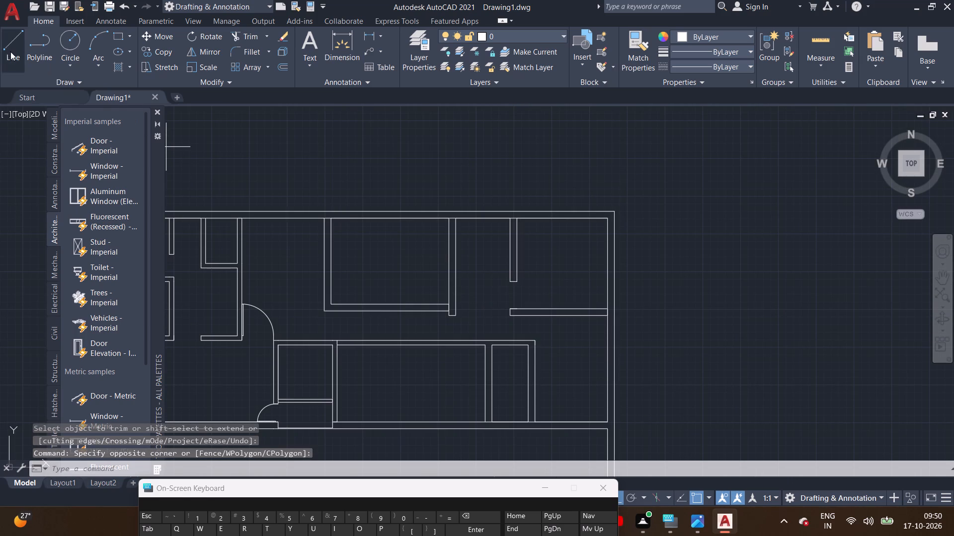
{"action": "left_click", "coordinate": [509, 217]}
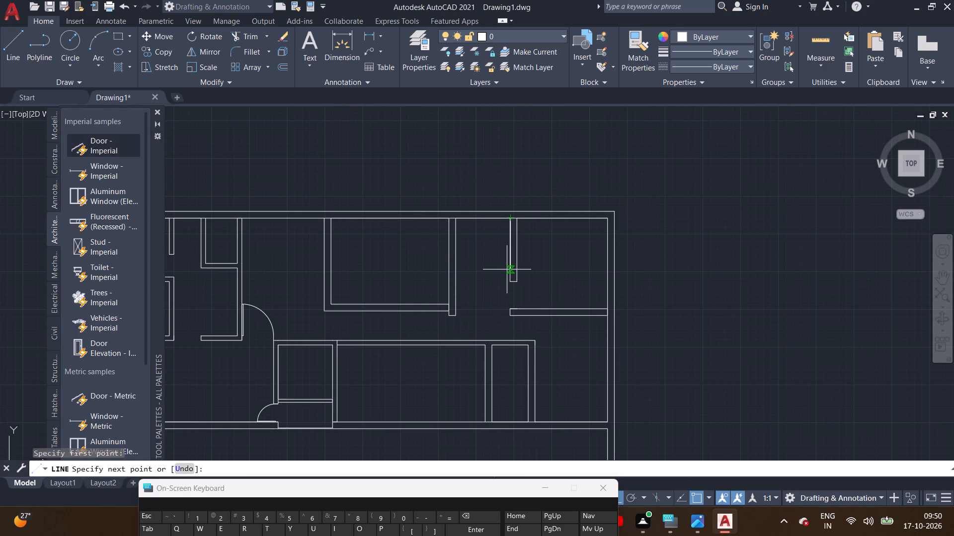
{"action": "type", "text": "6'6"}
{"action": "key", "text": "shift+quotedbl"}
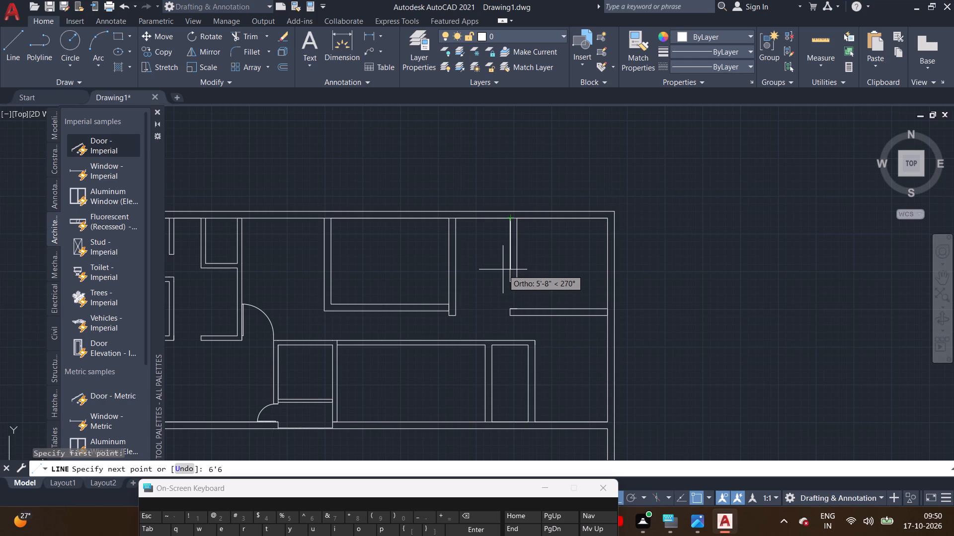
{"action": "key", "text": "Return"}
{"action": "scroll", "coordinate": [448, 275], "scroll_direction": "up", "scroll_amount": 2}
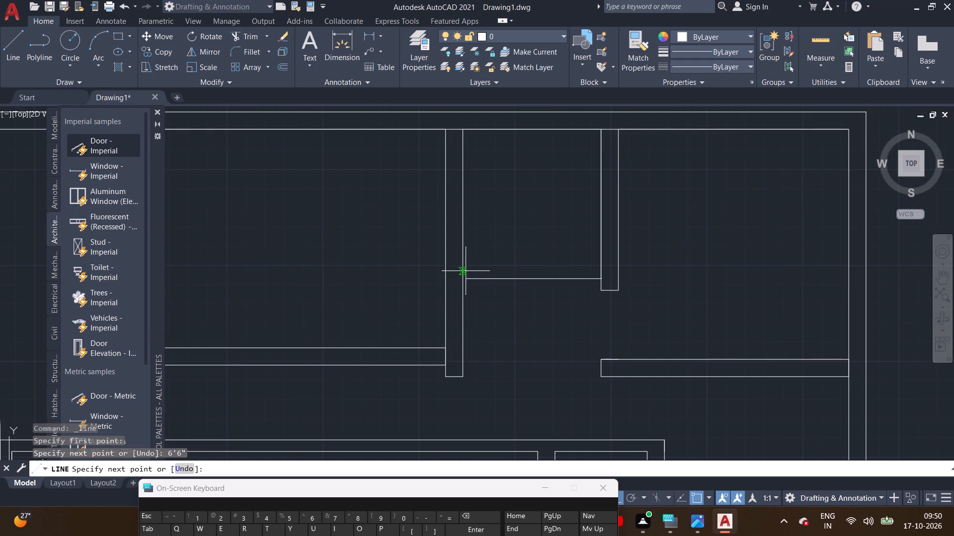
{"action": "left_click", "coordinate": [462, 277]}
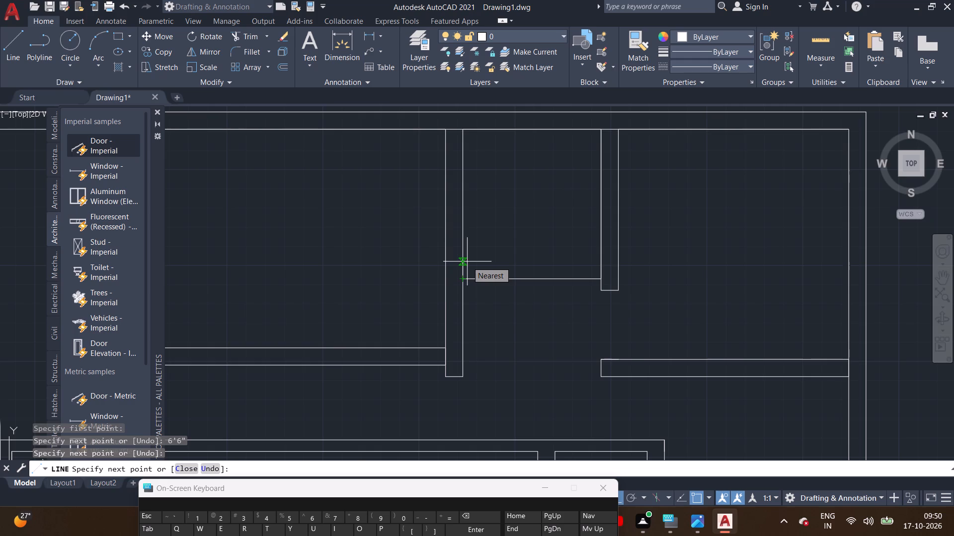
{"action": "scroll", "coordinate": [463, 301], "scroll_direction": "up", "scroll_amount": 2}
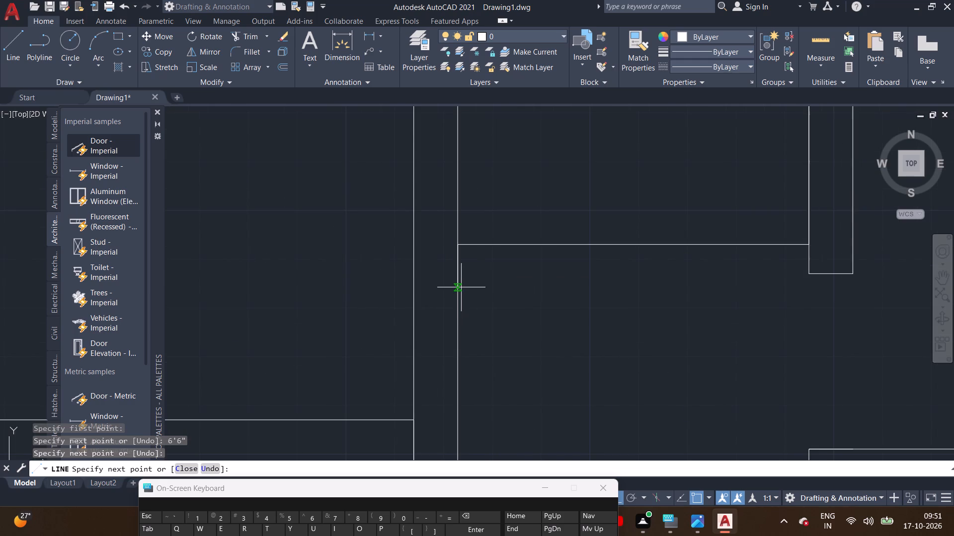
{"action": "key", "text": "6"}
{"action": "key", "text": "shift+quotedbl"}
{"action": "key", "text": "Return"}
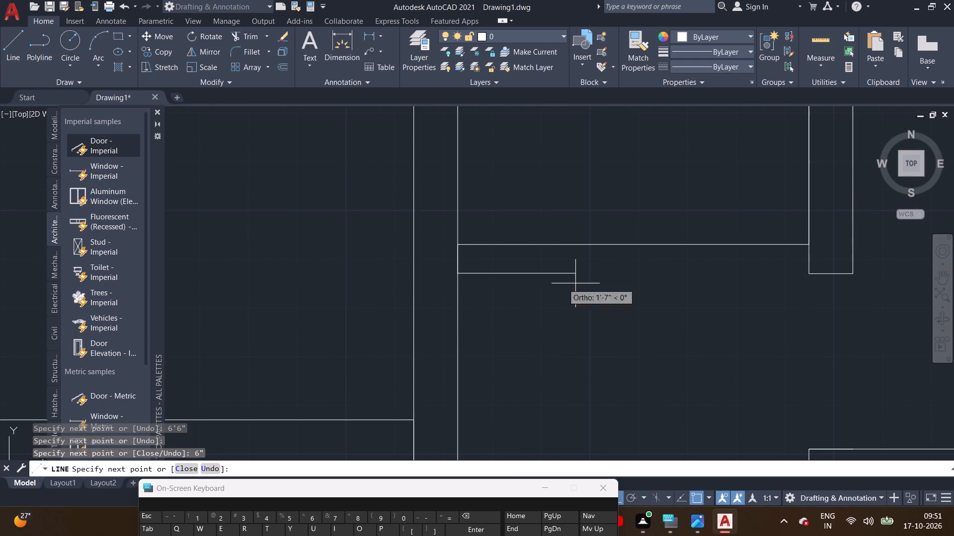
{"action": "left_click", "coordinate": [814, 275]}
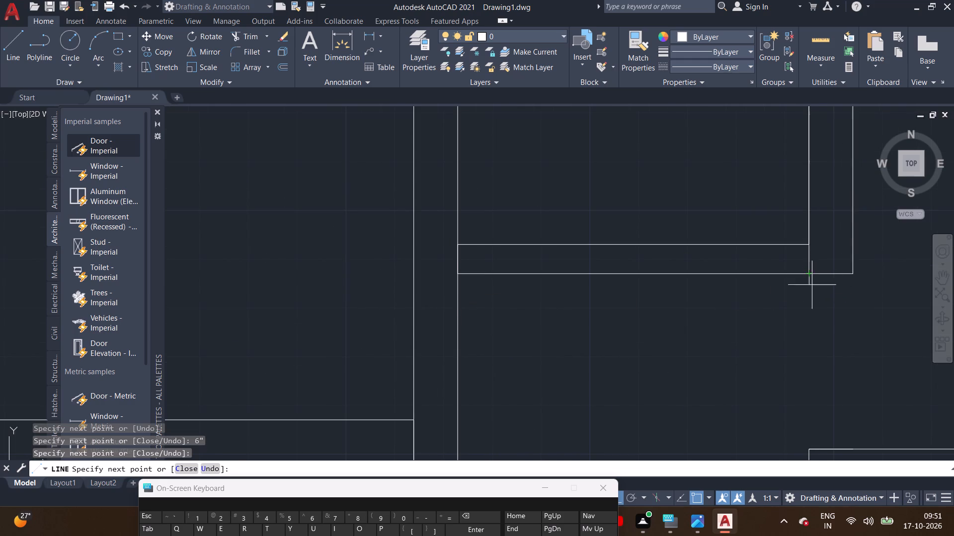
{"action": "right_click", "coordinate": [796, 305]}
{"action": "left_click", "coordinate": [811, 312]}
Trim the short vertical line closing off the 6" wall where it meets the lower end of the east partition.
{"action": "scroll", "coordinate": [680, 392], "scroll_direction": "down", "scroll_amount": 2}
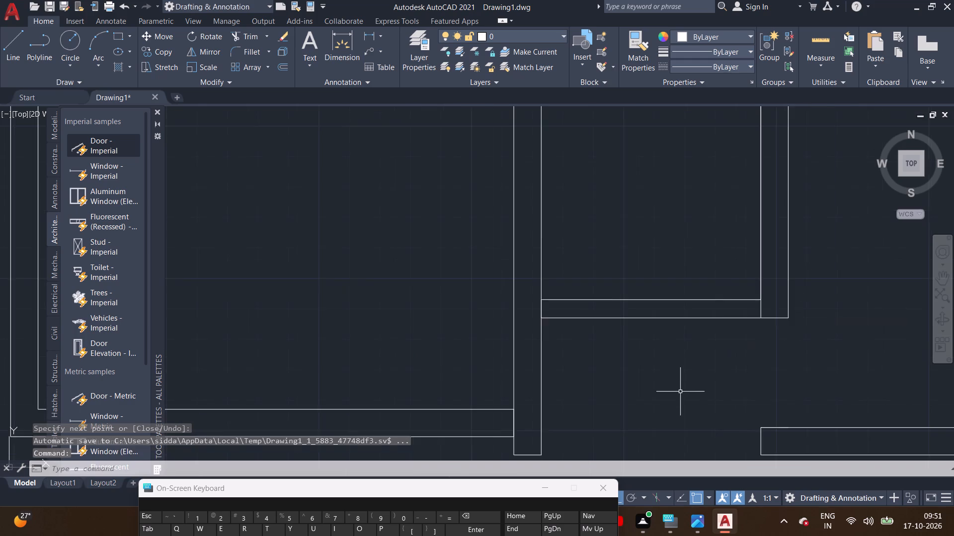
{"action": "middle_click_drag", "start_coordinate": [671, 394], "coordinate": [609, 336]}
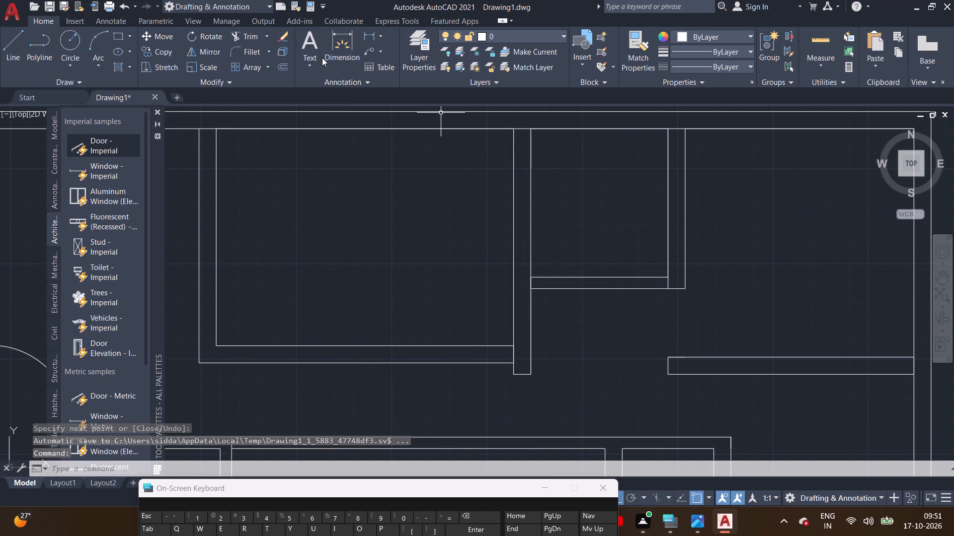
{"action": "left_click", "coordinate": [238, 34]}
{"action": "scroll", "coordinate": [673, 297], "scroll_direction": "up", "scroll_amount": 2}
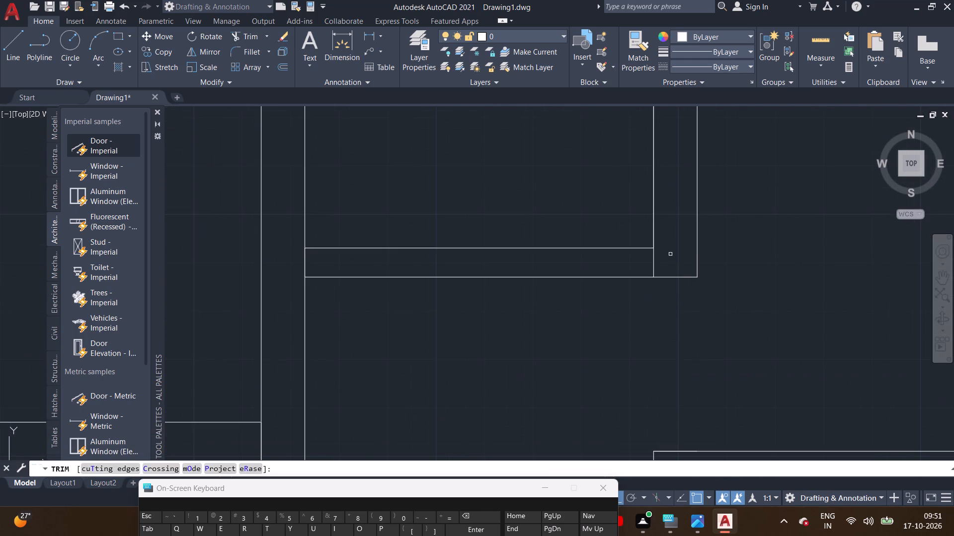
{"action": "left_click_drag", "start_coordinate": [670, 254], "coordinate": [646, 286]}
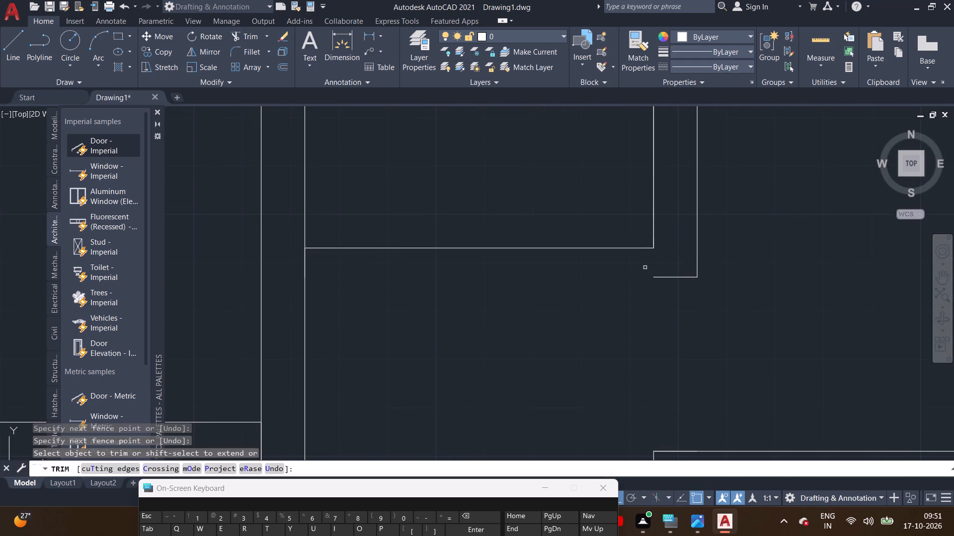
{"action": "key", "text": "ctrl+z"}
{"action": "scroll", "coordinate": [674, 274], "scroll_direction": "up", "scroll_amount": 2}
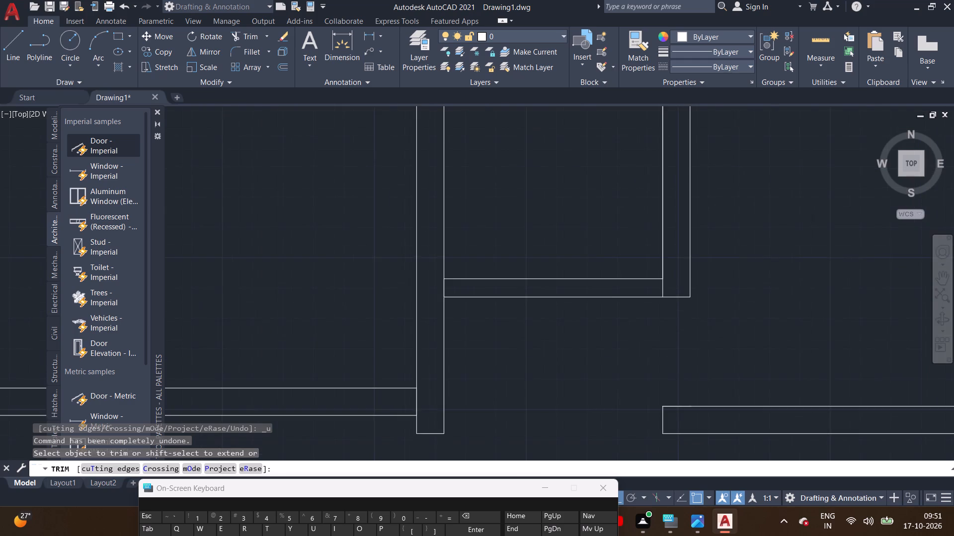
{"action": "scroll", "coordinate": [668, 294], "scroll_direction": "up", "scroll_amount": 2}
{"action": "left_click_drag", "start_coordinate": [664, 288], "coordinate": [605, 297]}
{"action": "left_click", "coordinate": [605, 297]}
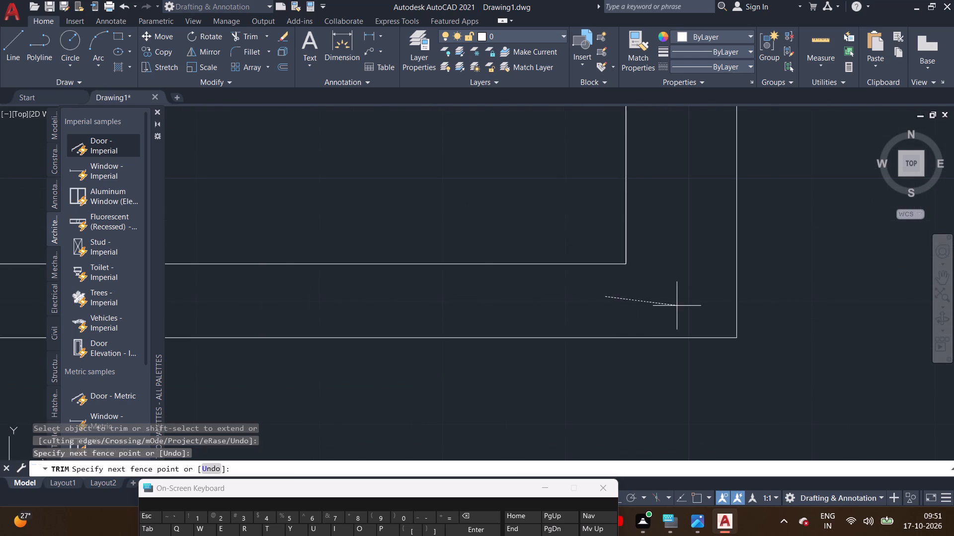
{"action": "left_click", "coordinate": [658, 292]}
{"action": "scroll", "coordinate": [560, 362], "scroll_direction": "down", "scroll_amount": 1}
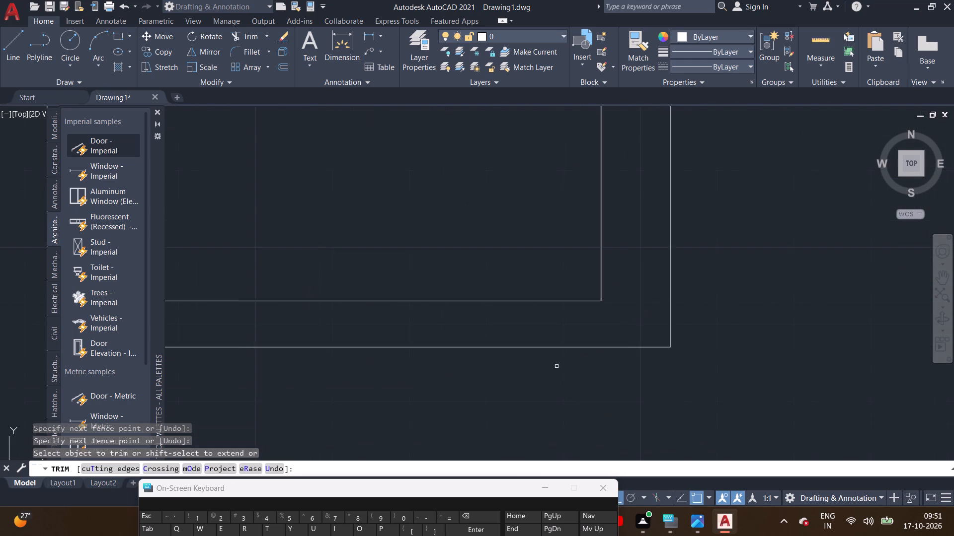
Trim the middle partition's west face between the two lines of the horizontal wall to open their junction.
{"action": "scroll", "coordinate": [556, 369], "scroll_direction": "down", "scroll_amount": 1}
{"action": "middle_click_drag", "start_coordinate": [548, 384], "coordinate": [577, 291]}
{"action": "scroll", "coordinate": [566, 306], "scroll_direction": "down", "scroll_amount": 1}
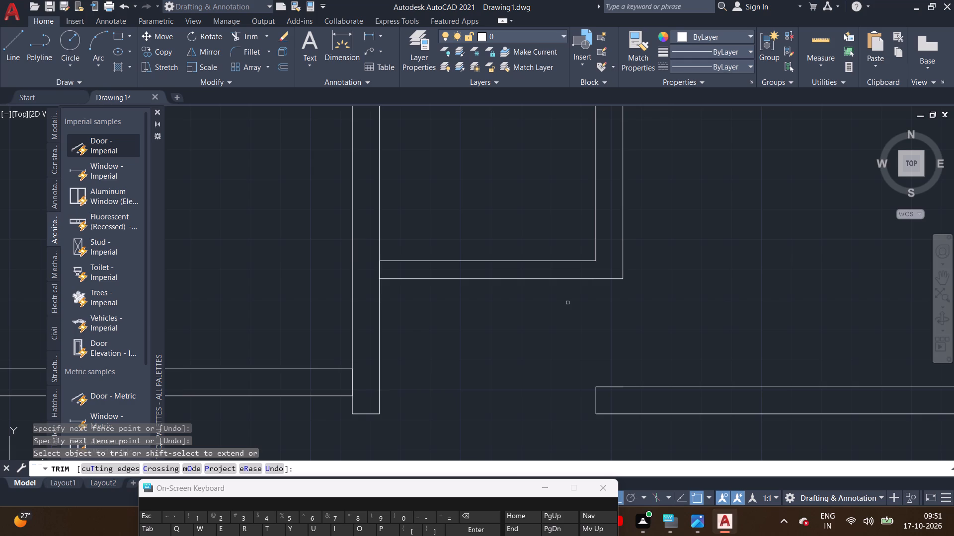
{"action": "scroll", "coordinate": [518, 360], "scroll_direction": "down", "scroll_amount": 2}
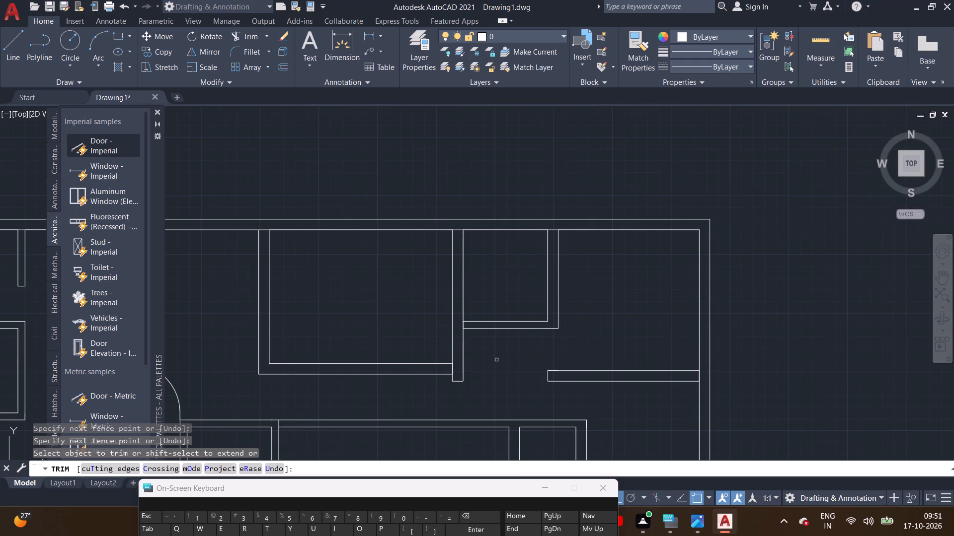
{"action": "middle_click_drag", "start_coordinate": [494, 367], "coordinate": [587, 353]}
{"action": "scroll", "coordinate": [539, 353], "scroll_direction": "up", "scroll_amount": 5}
{"action": "left_click_drag", "start_coordinate": [543, 356], "coordinate": [564, 362]}
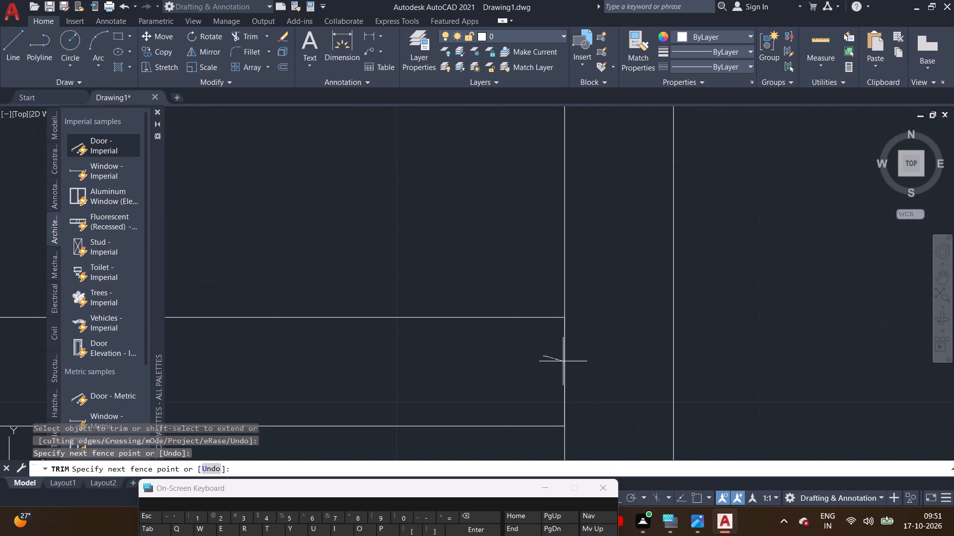
{"action": "left_click_drag", "start_coordinate": [564, 362], "coordinate": [584, 369]}
{"action": "scroll", "coordinate": [584, 369], "scroll_direction": "down", "scroll_amount": 2}
{"action": "right_click", "coordinate": [697, 321]}
{"action": "right_click", "coordinate": [697, 321]}
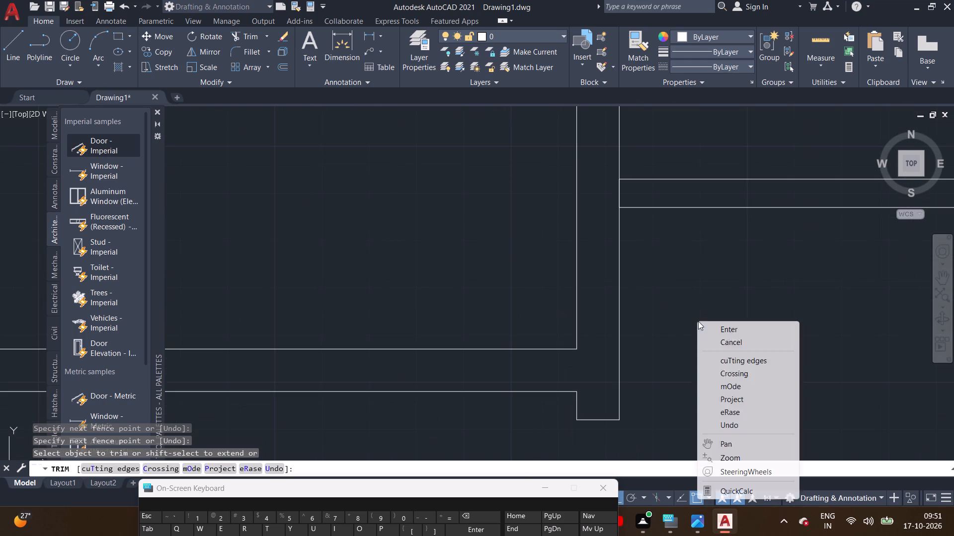
{"action": "left_click", "coordinate": [712, 324]}
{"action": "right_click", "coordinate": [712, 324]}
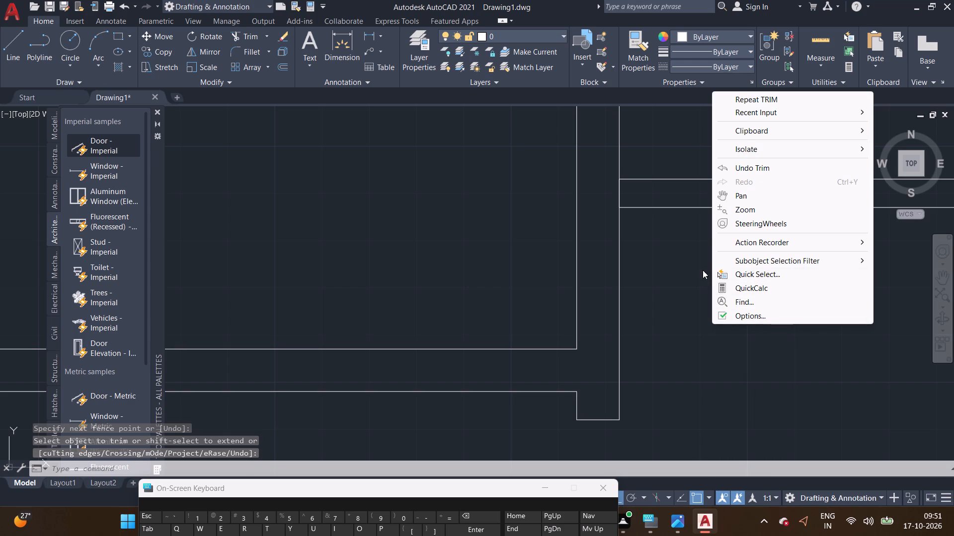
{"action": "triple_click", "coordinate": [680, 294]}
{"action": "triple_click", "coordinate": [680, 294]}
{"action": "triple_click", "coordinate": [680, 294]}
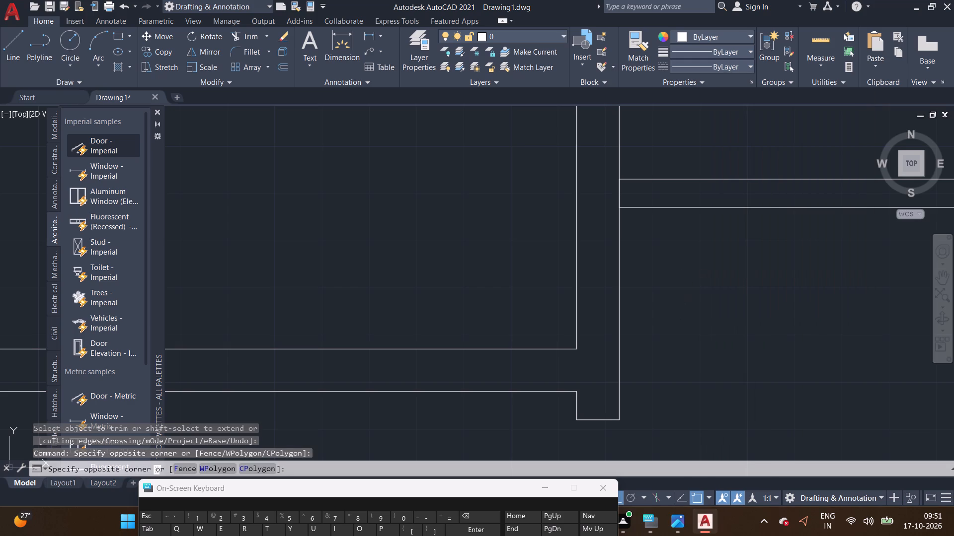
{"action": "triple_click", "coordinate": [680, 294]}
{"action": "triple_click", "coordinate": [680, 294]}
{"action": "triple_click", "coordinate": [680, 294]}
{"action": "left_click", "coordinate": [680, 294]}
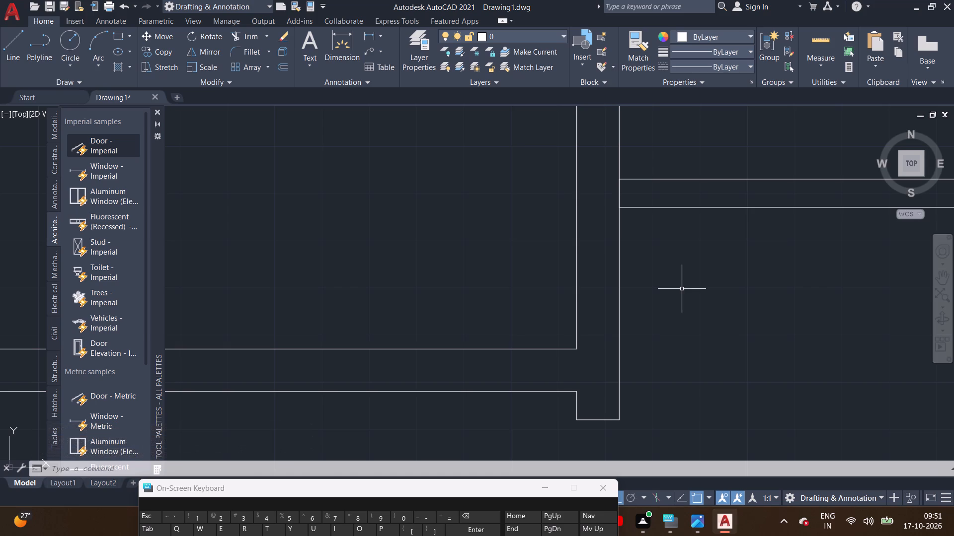
Trim the middle partition's east face between the two lines of the adjoining 6" wall.
{"action": "scroll", "coordinate": [515, 226], "scroll_direction": "down", "scroll_amount": 2}
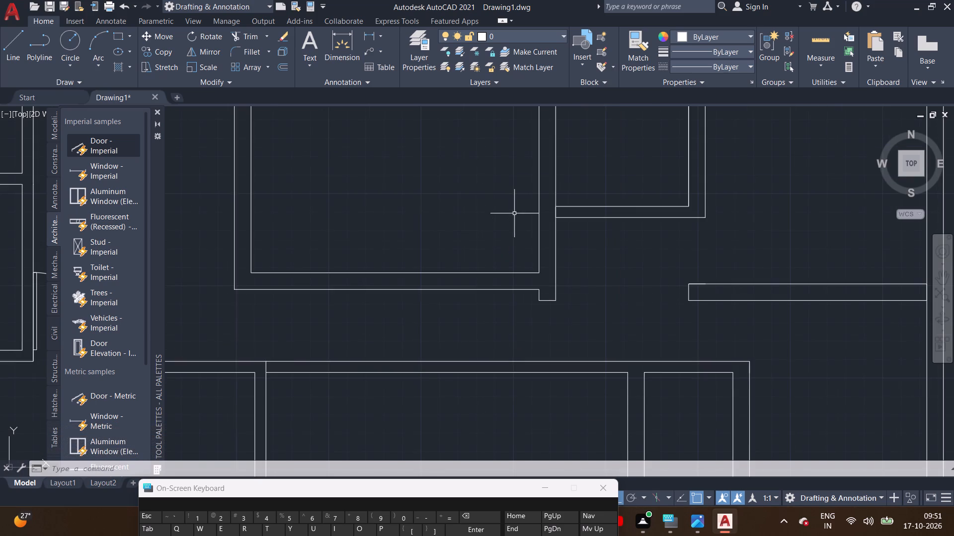
{"action": "middle_click_drag", "start_coordinate": [503, 201], "coordinate": [512, 254]}
{"action": "scroll", "coordinate": [511, 251], "scroll_direction": "up", "scroll_amount": 1}
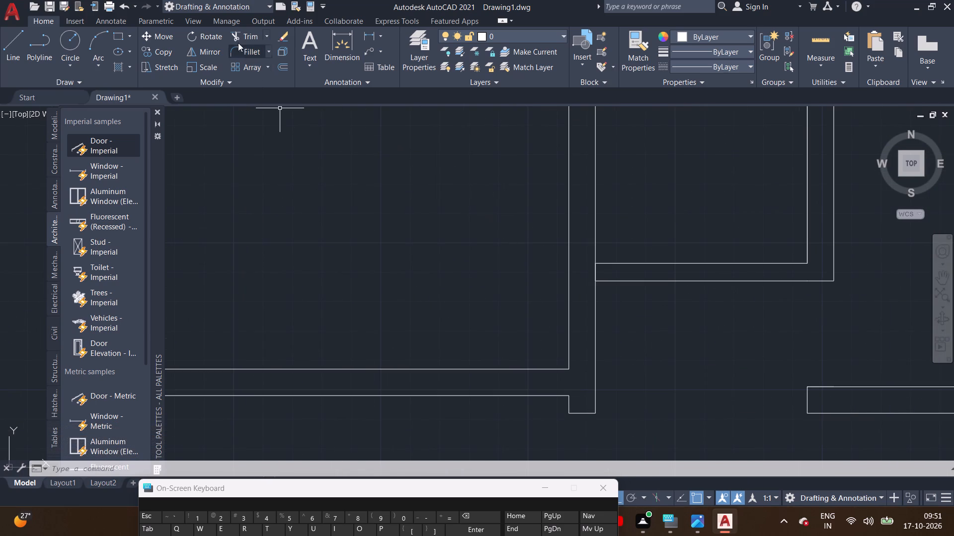
{"action": "left_click", "coordinate": [246, 34]}
{"action": "scroll", "coordinate": [580, 279], "scroll_direction": "up", "scroll_amount": 3}
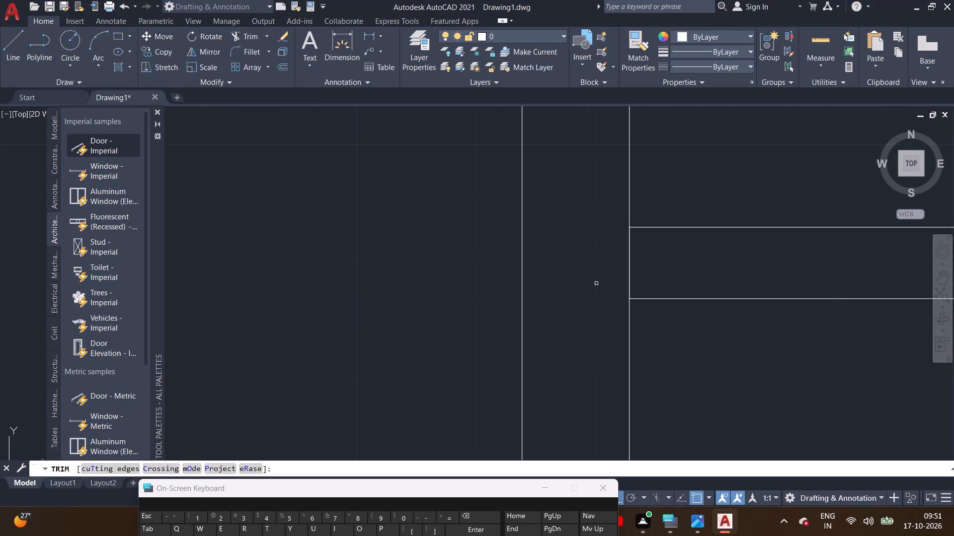
{"action": "left_click_drag", "start_coordinate": [601, 286], "coordinate": [655, 266]}
{"action": "scroll", "coordinate": [622, 274], "scroll_direction": "down", "scroll_amount": 3}
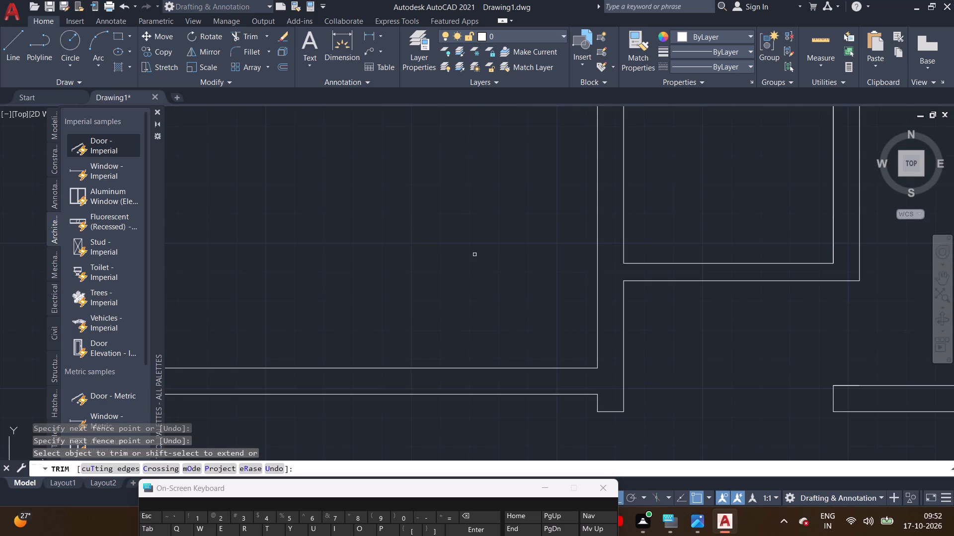
{"action": "right_click", "coordinate": [461, 233]}
{"action": "left_click", "coordinate": [472, 240]}
Draw a line 3' down from the upper wall along the passage's west wall and across to the large room's west wall.
{"action": "scroll", "coordinate": [474, 246], "scroll_direction": "down", "scroll_amount": 3}
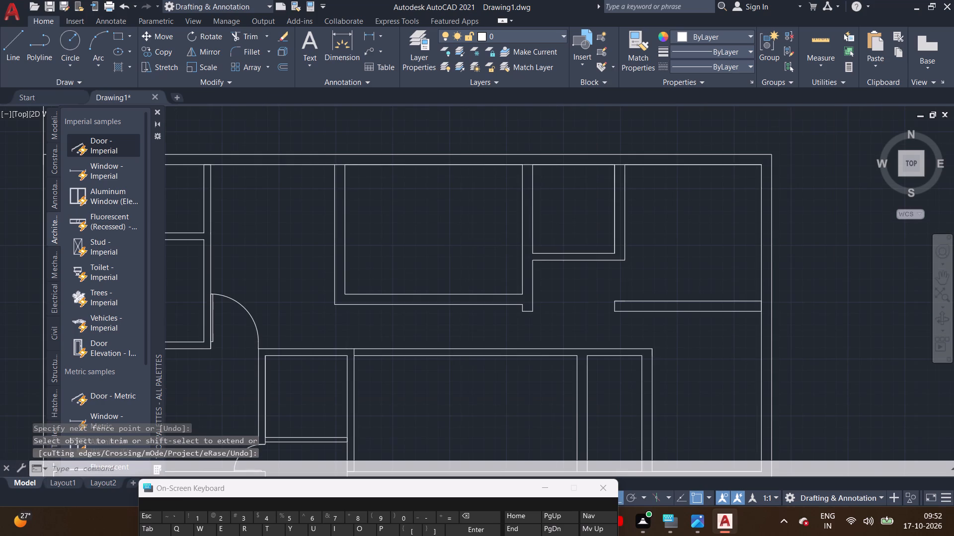
{"action": "middle_click_drag", "start_coordinate": [474, 246], "coordinate": [526, 208]}
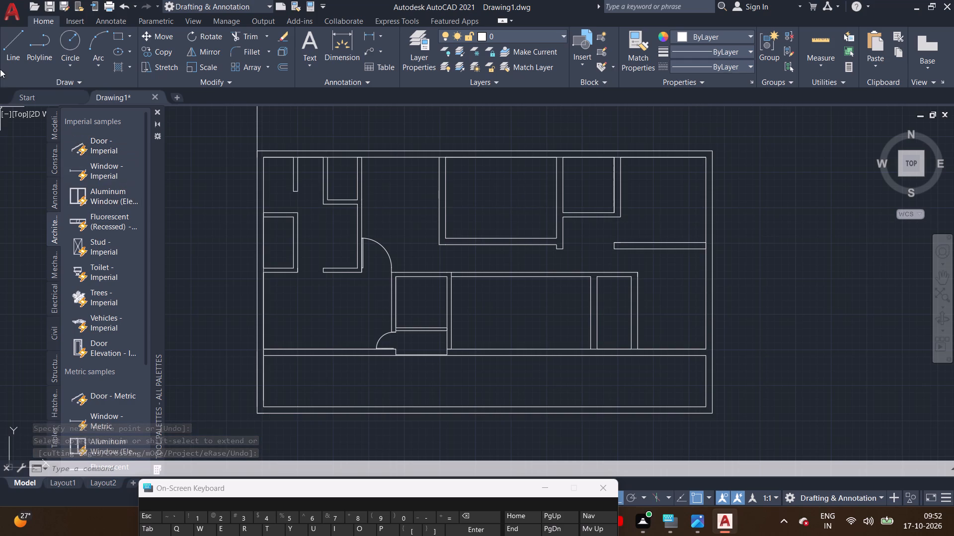
{"action": "left_click", "coordinate": [4, 41]}
{"action": "scroll", "coordinate": [325, 147], "scroll_direction": "up", "scroll_amount": 2}
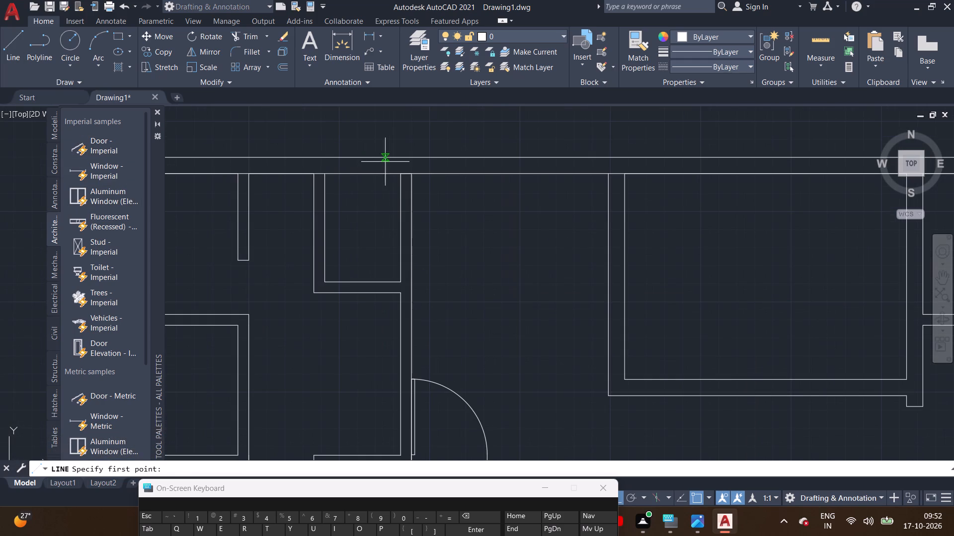
{"action": "left_click", "coordinate": [412, 176]}
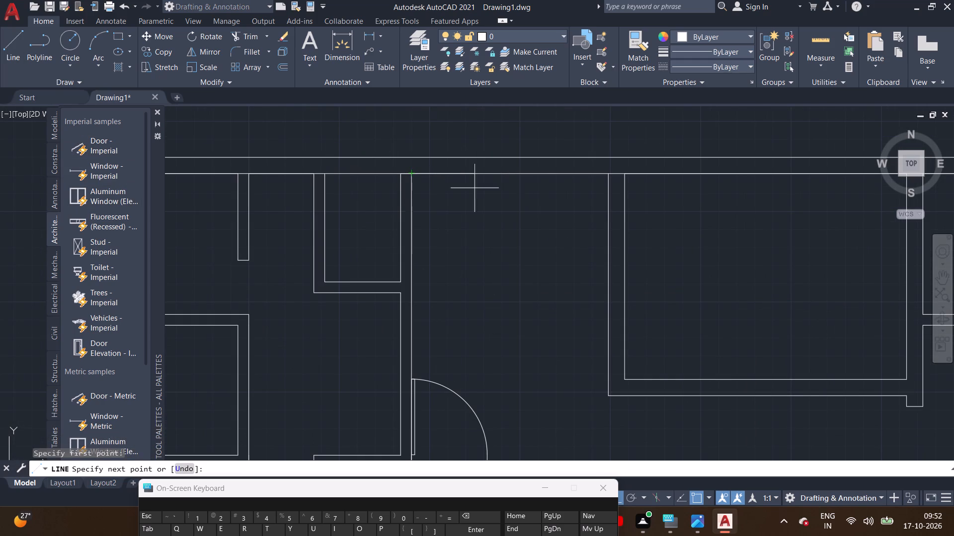
{"action": "type", "text": "3'"}
{"action": "key", "text": "Return"}
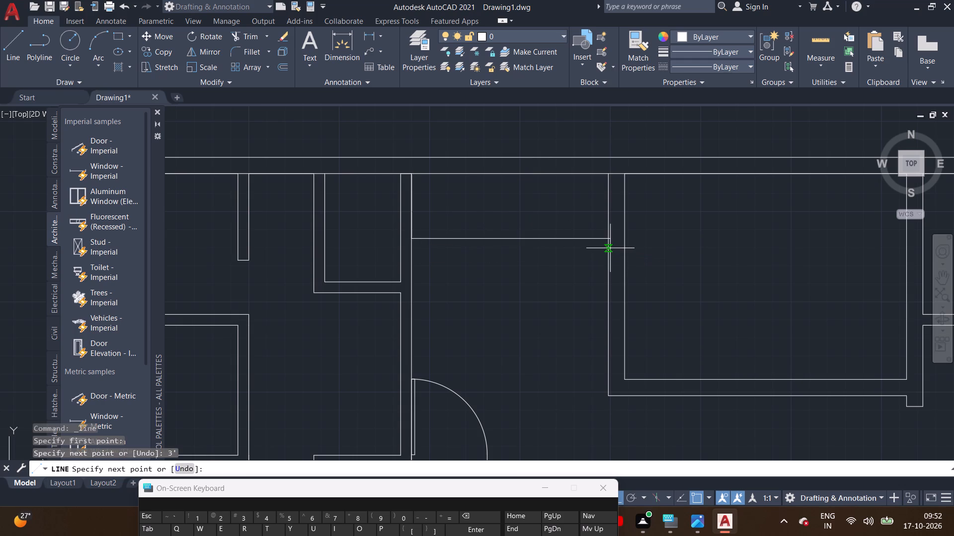
{"action": "left_click", "coordinate": [606, 236]}
{"action": "right_click", "coordinate": [567, 246]}
{"action": "left_click", "coordinate": [595, 250]}
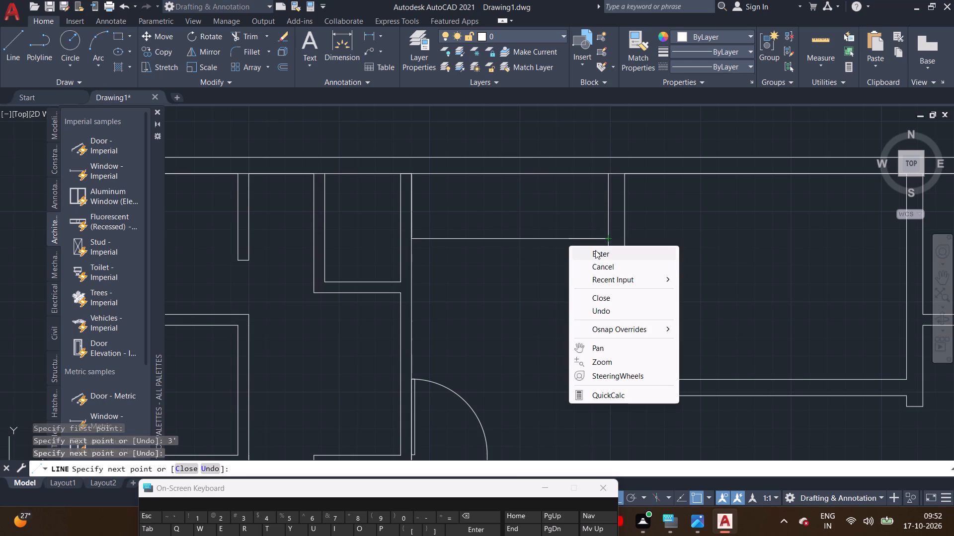
Measure the passage's width along the upper wall, from its west wall to the large room's west wall.
{"action": "left_click", "coordinate": [340, 53]}
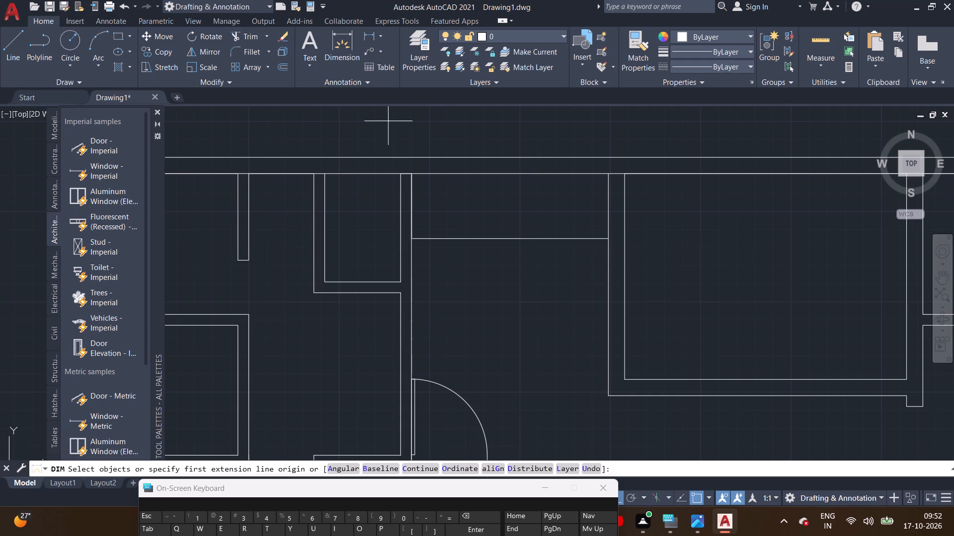
{"action": "left_click", "coordinate": [412, 176]}
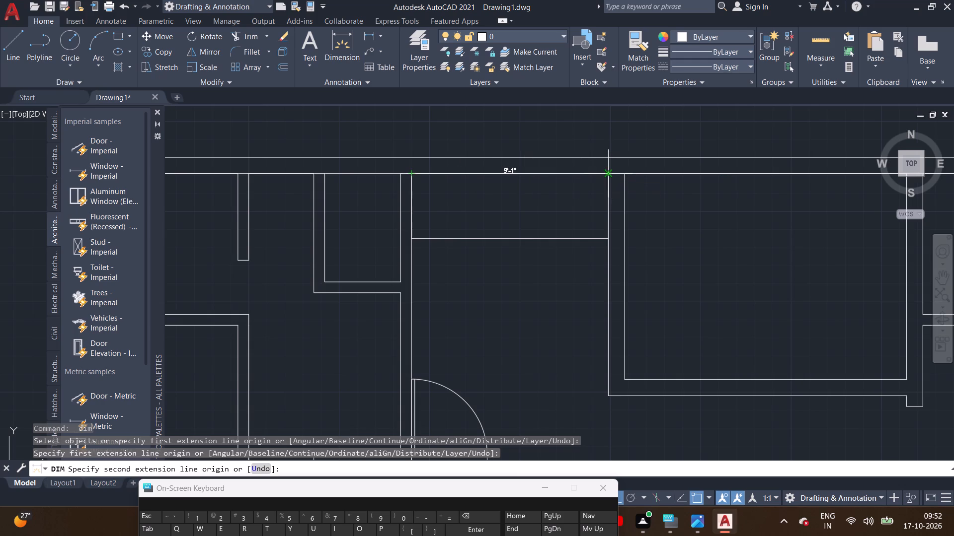
{"action": "right_click", "coordinate": [605, 170]}
{"action": "left_click", "coordinate": [624, 178]}
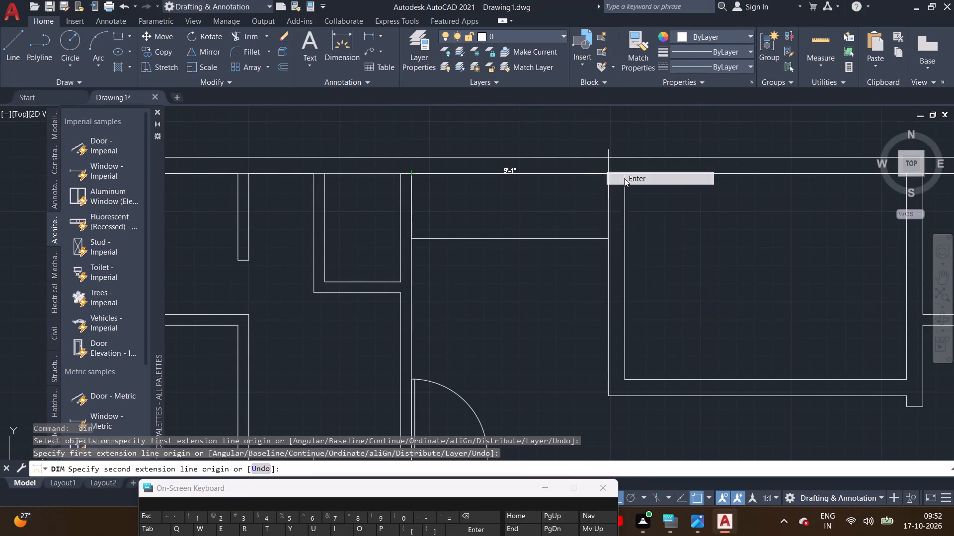
Draw a 3' line eastward along the passage's cross line, starting from its west end.
{"action": "middle_click_drag", "start_coordinate": [459, 274], "coordinate": [441, 248]}
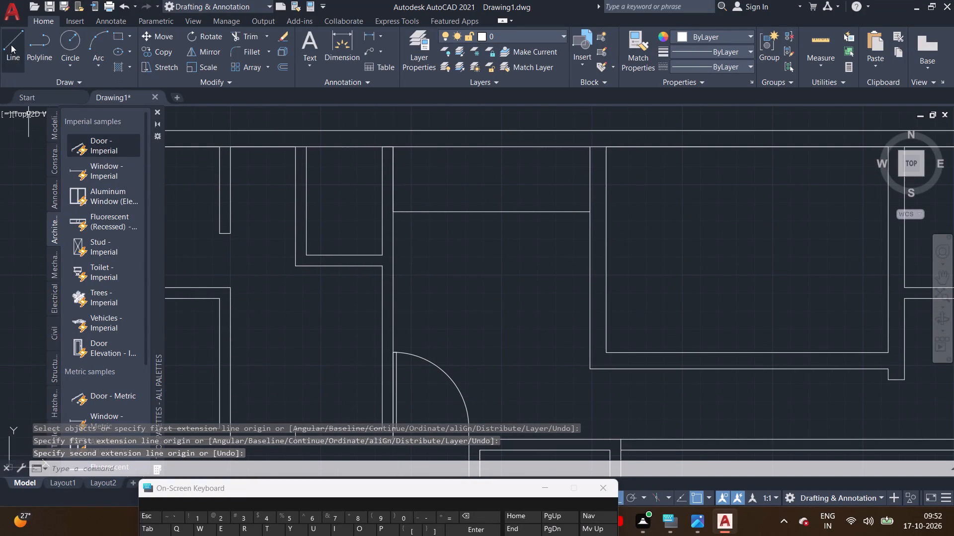
{"action": "left_click", "coordinate": [11, 45]}
{"action": "left_click", "coordinate": [397, 210]}
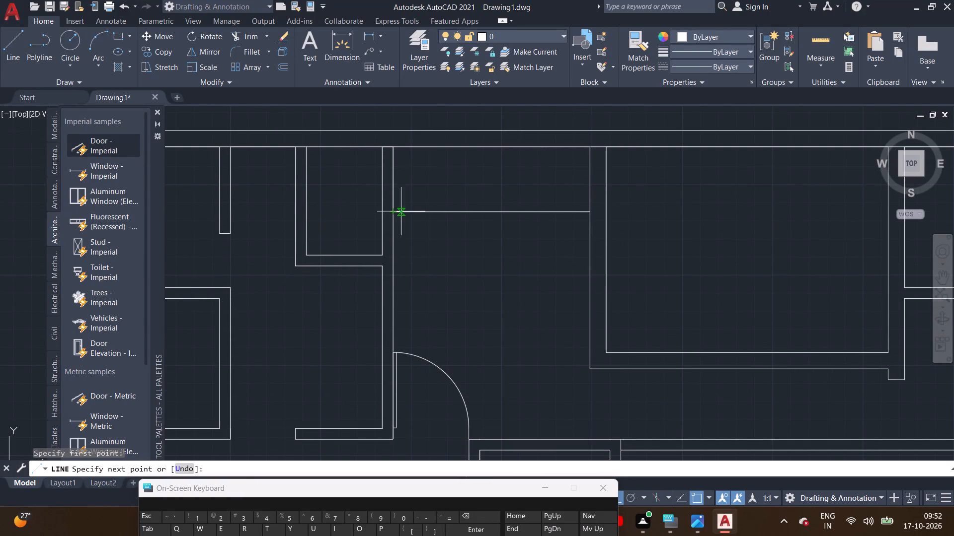
{"action": "type", "text": "3'"}
{"action": "key", "text": "Return"}
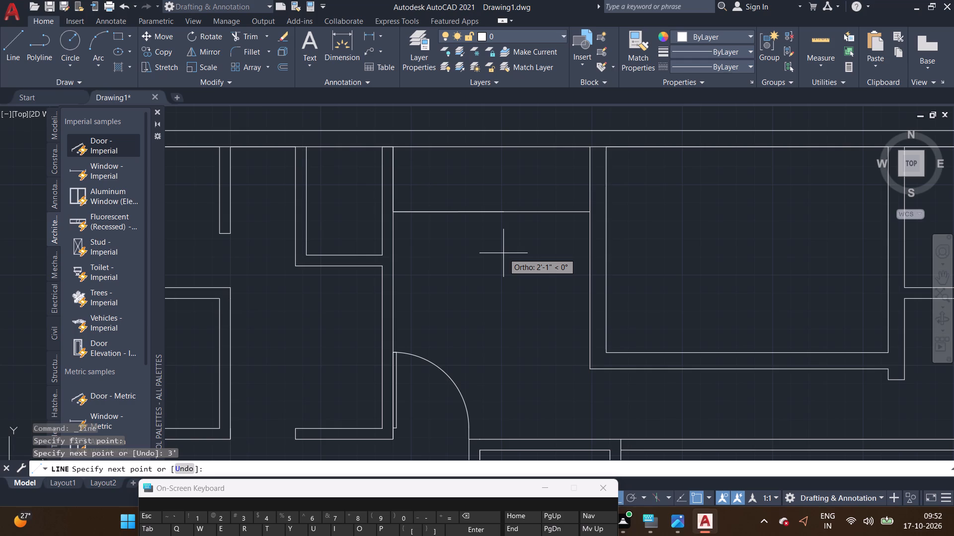
{"action": "right_click", "coordinate": [511, 283]}
{"action": "left_click", "coordinate": [527, 290]}
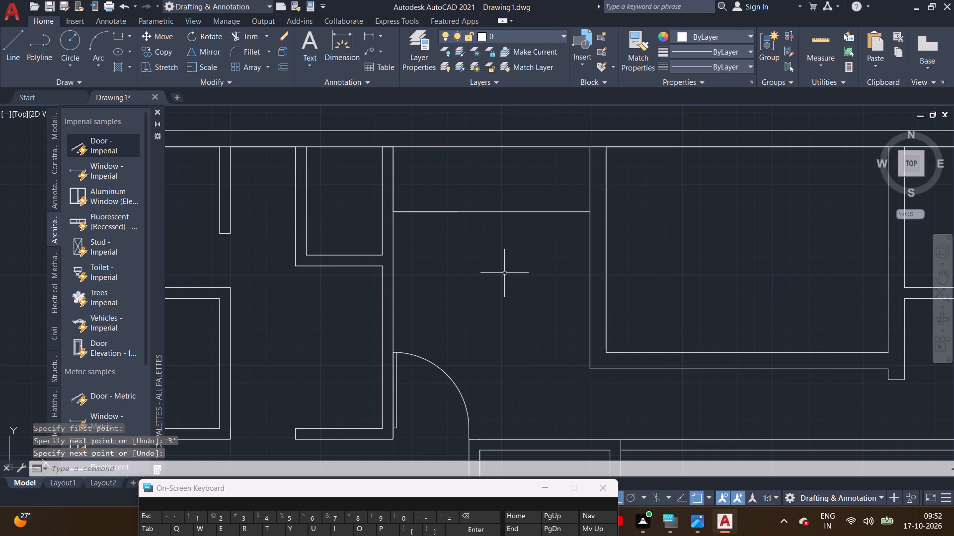
Dimension the clear width between the two walls flanking the upper floor plan's open bay, placing it just below the top wall.
{"action": "scroll", "coordinate": [517, 225], "scroll_direction": "down", "scroll_amount": 2}
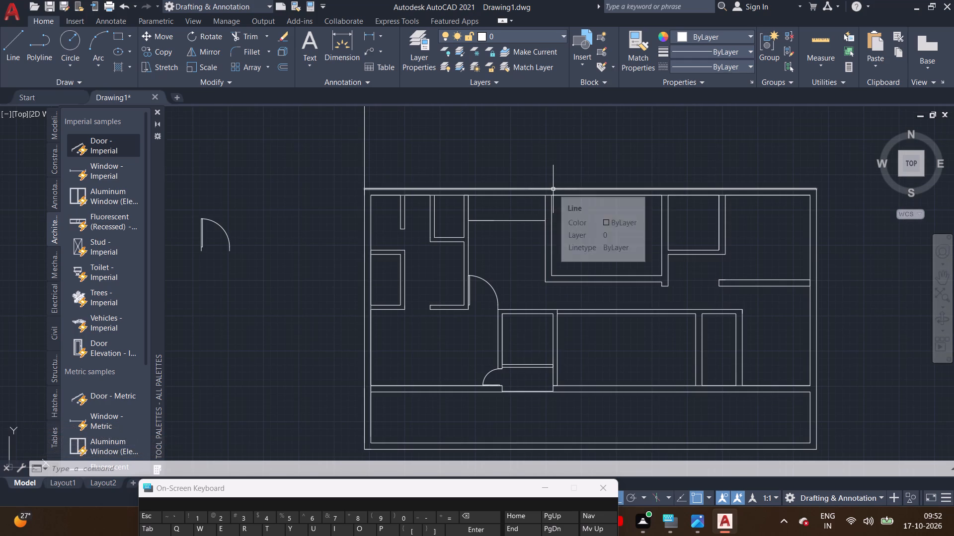
{"action": "scroll", "coordinate": [553, 189], "scroll_direction": "down", "scroll_amount": 2}
{"action": "middle_click_drag", "start_coordinate": [552, 166], "coordinate": [569, 235]}
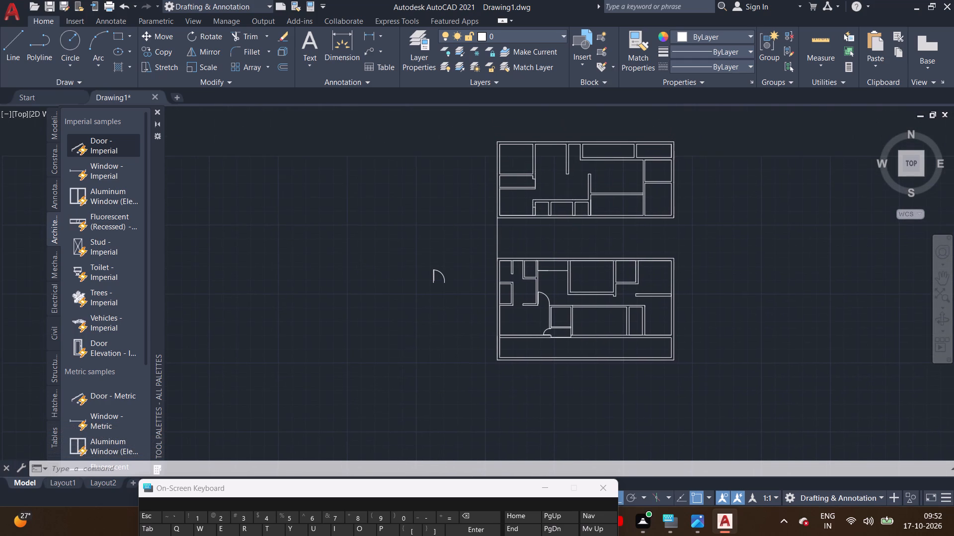
{"action": "middle_click_drag", "start_coordinate": [559, 187], "coordinate": [563, 232]}
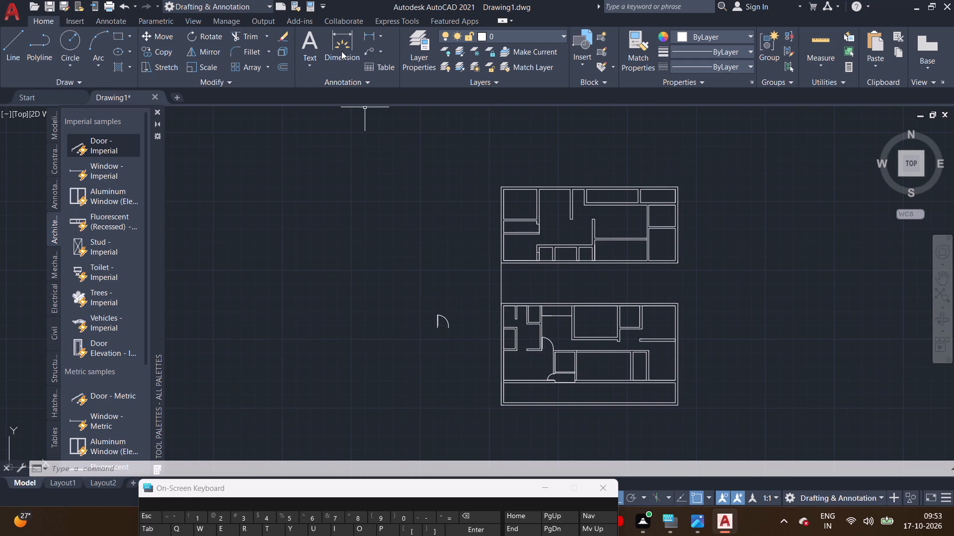
{"action": "left_click", "coordinate": [341, 51]}
{"action": "scroll", "coordinate": [533, 187], "scroll_direction": "up", "scroll_amount": 3}
{"action": "left_click", "coordinate": [551, 200]}
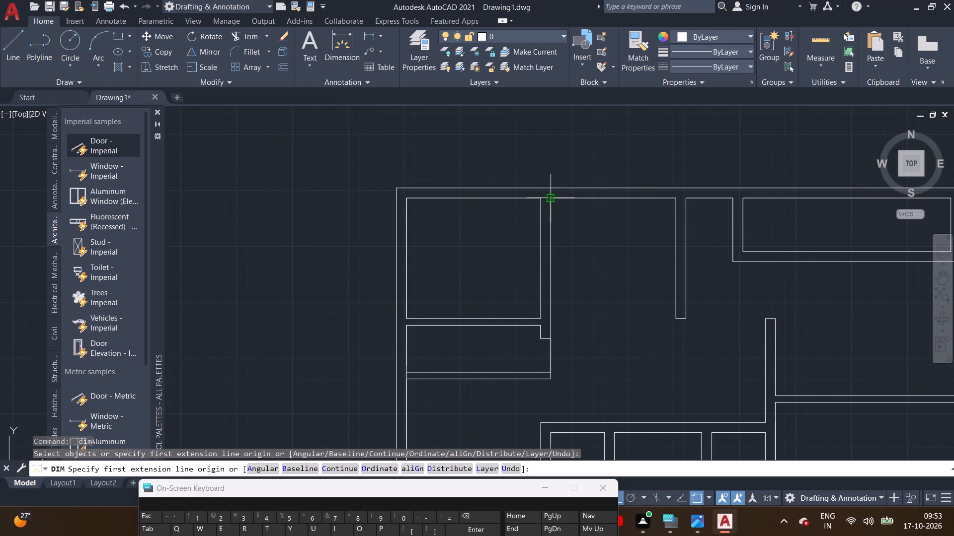
{"action": "left_click", "coordinate": [677, 201]}
{"action": "left_click", "coordinate": [674, 210]}
{"action": "scroll", "coordinate": [585, 220], "scroll_direction": "up", "scroll_amount": 2}
{"action": "scroll", "coordinate": [590, 212], "scroll_direction": "down", "scroll_amount": 2}
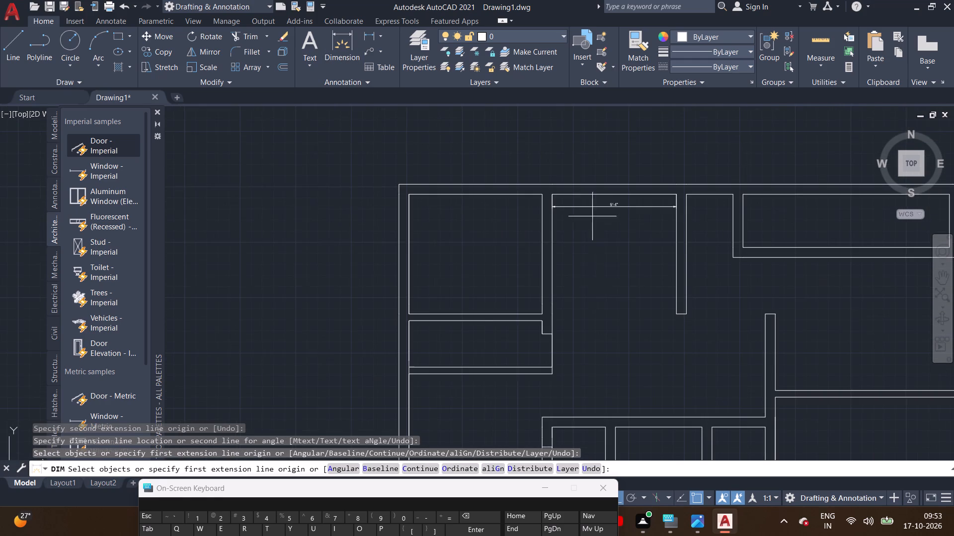
Start a line at the west end of the lower plan's passage cross line and run it 4.5' east.
{"action": "middle_click_drag", "start_coordinate": [601, 278], "coordinate": [591, 181]}
{"action": "middle_click_drag", "start_coordinate": [600, 246], "coordinate": [585, 151]}
{"action": "scroll", "coordinate": [594, 300], "scroll_direction": "down", "scroll_amount": 1}
{"action": "middle_click_drag", "start_coordinate": [594, 300], "coordinate": [571, 170]}
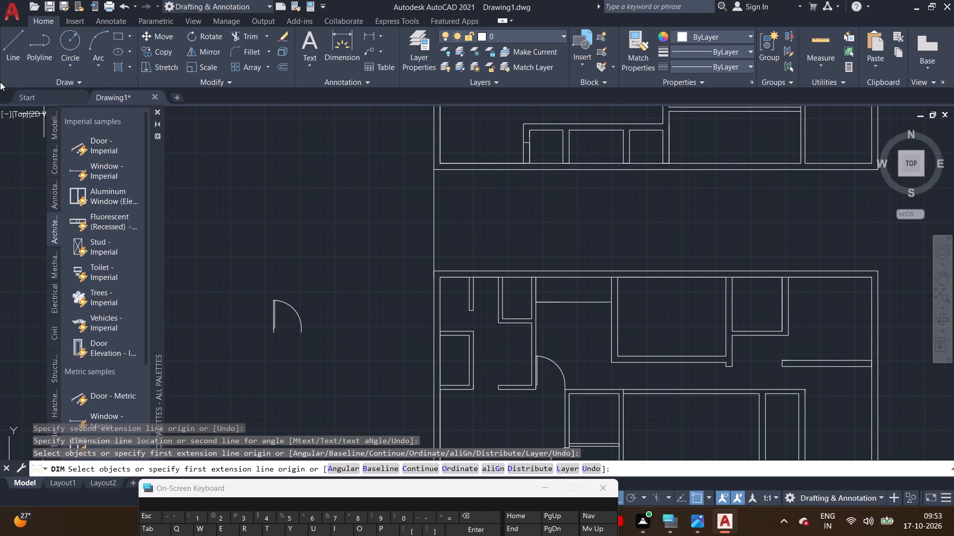
{"action": "double_click", "coordinate": [17, 50]}
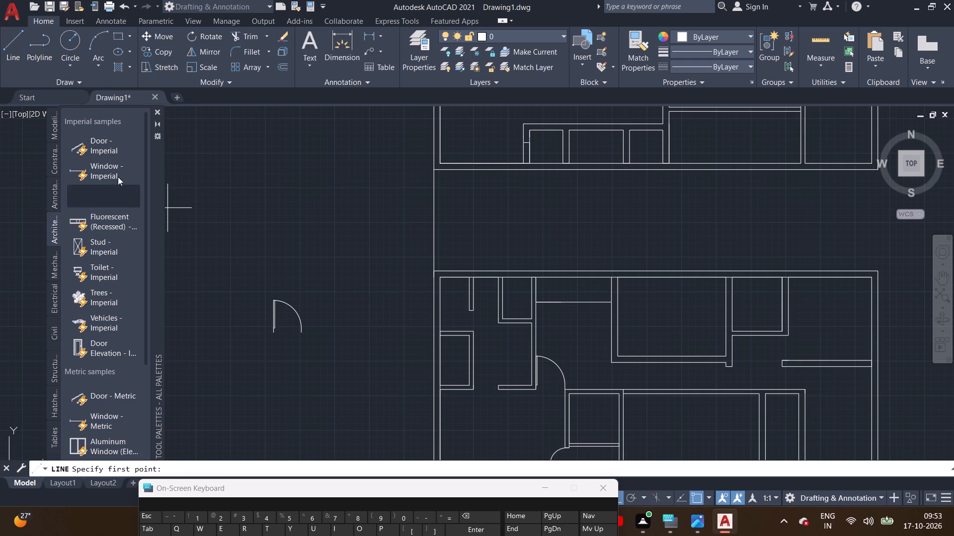
{"action": "left_click", "coordinate": [6, 59]}
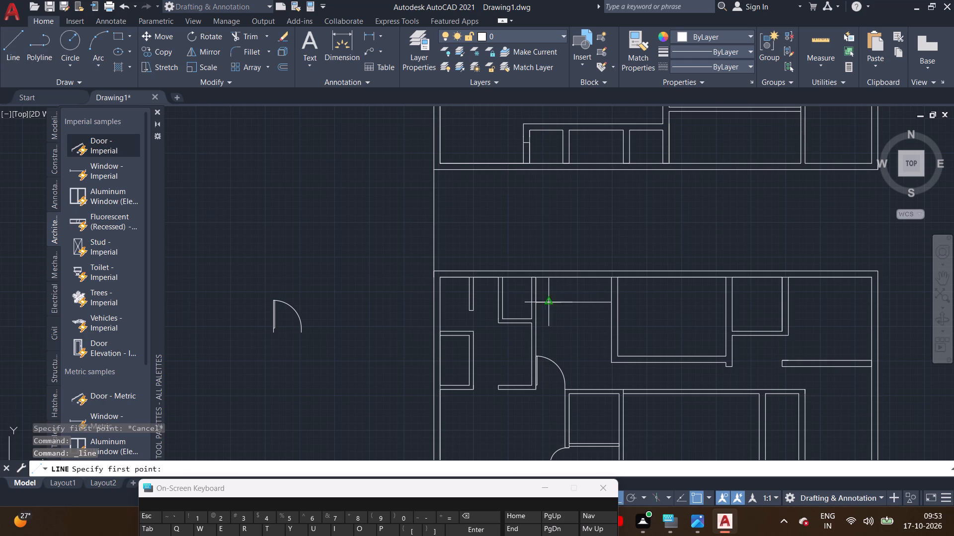
{"action": "left_click", "coordinate": [539, 301]}
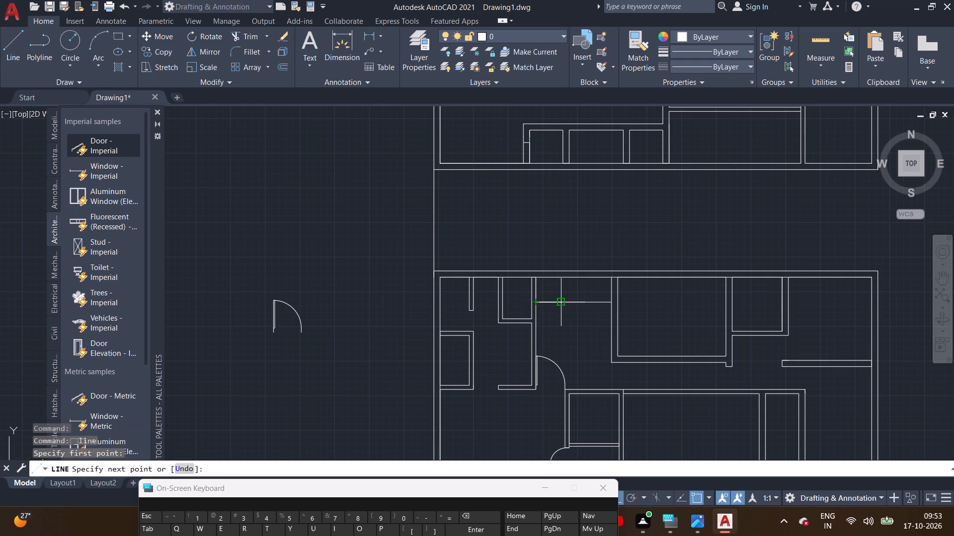
{"action": "scroll", "coordinate": [568, 302], "scroll_direction": "up", "scroll_amount": 2}
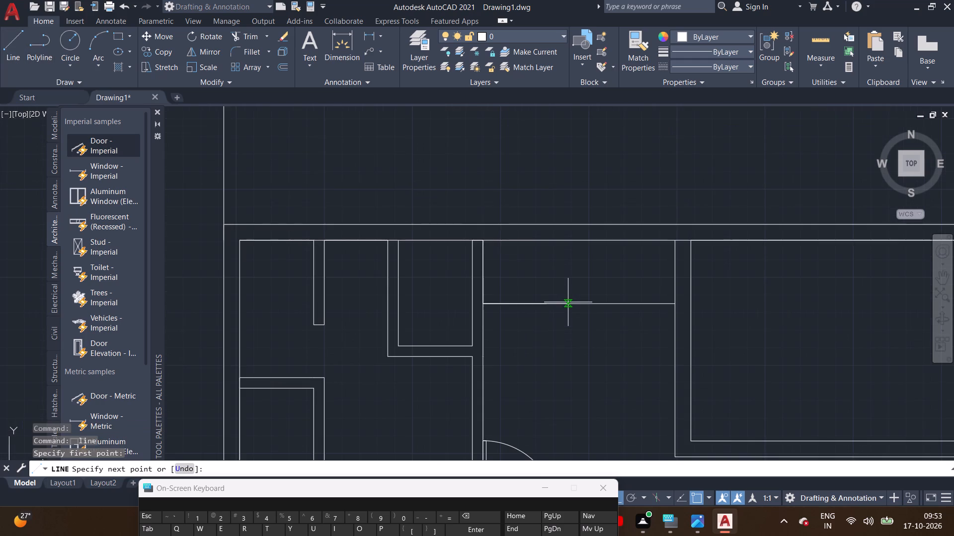
{"action": "scroll", "coordinate": [568, 302], "scroll_direction": "up", "scroll_amount": 1}
{"action": "type", "text": "4.5'"}
{"action": "key", "text": "Return"}
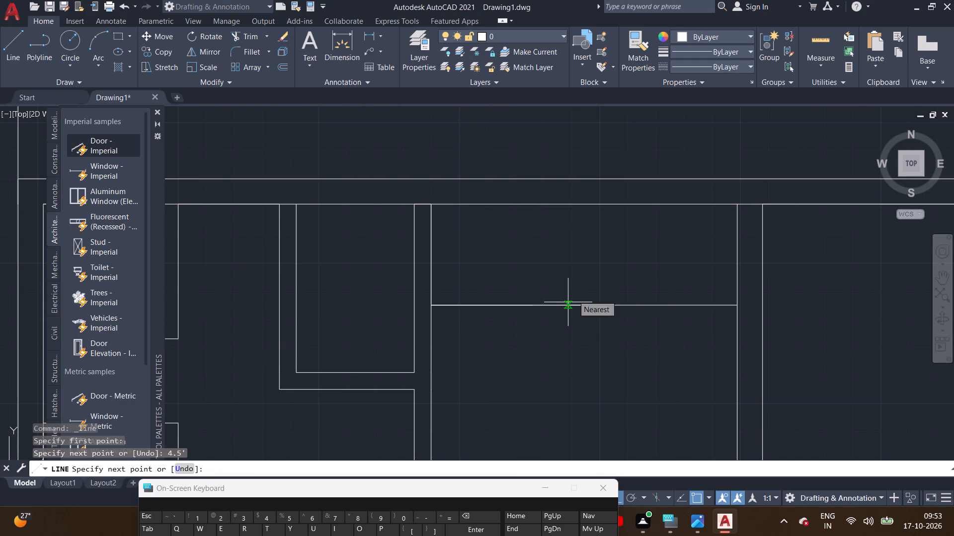
Continue the line down to the level of the large room's south outer face and across to that room's southwest corner.
{"action": "scroll", "coordinate": [586, 384], "scroll_direction": "down", "scroll_amount": 1}
{"action": "middle_click_drag", "start_coordinate": [587, 388], "coordinate": [568, 253]}
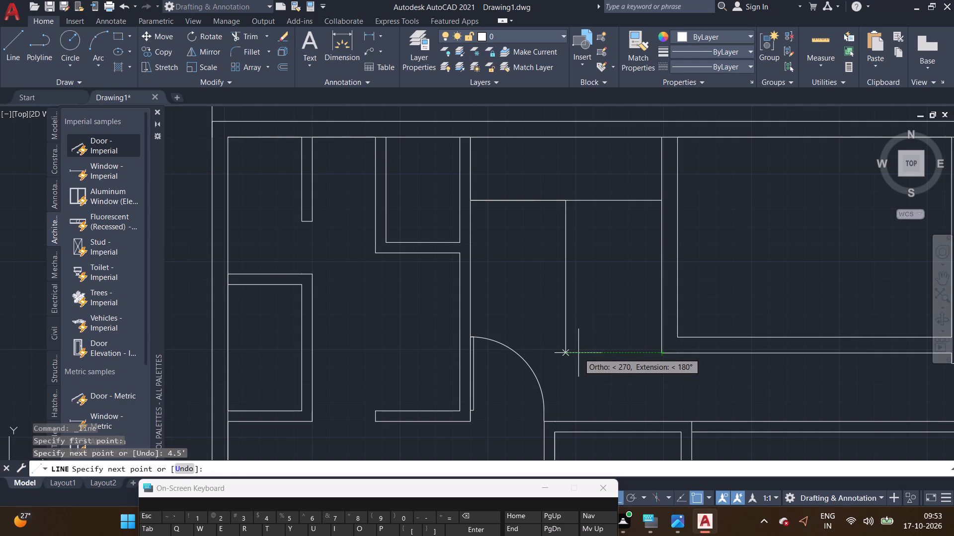
{"action": "left_click", "coordinate": [564, 352]}
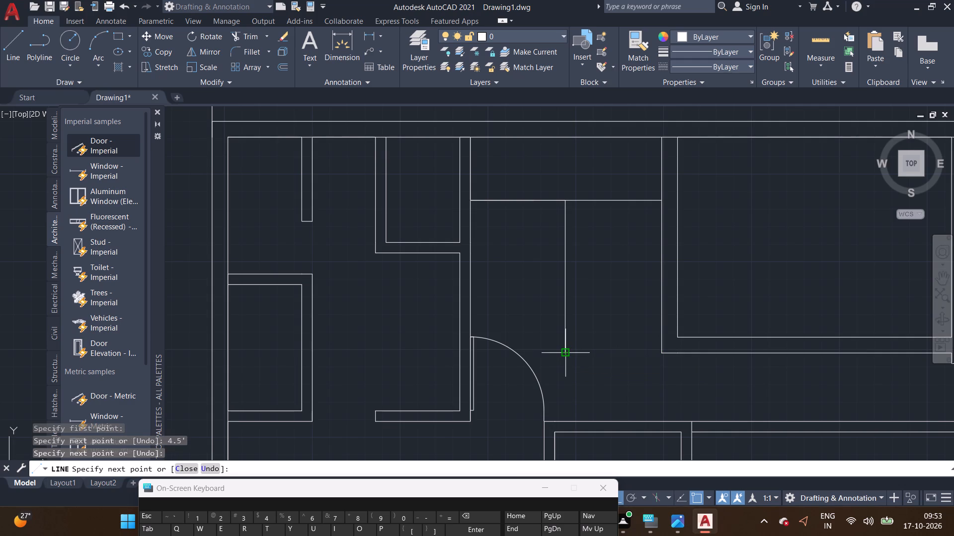
{"action": "left_click", "coordinate": [664, 350]}
{"action": "right_click", "coordinate": [665, 347]}
{"action": "left_click", "coordinate": [683, 351]}
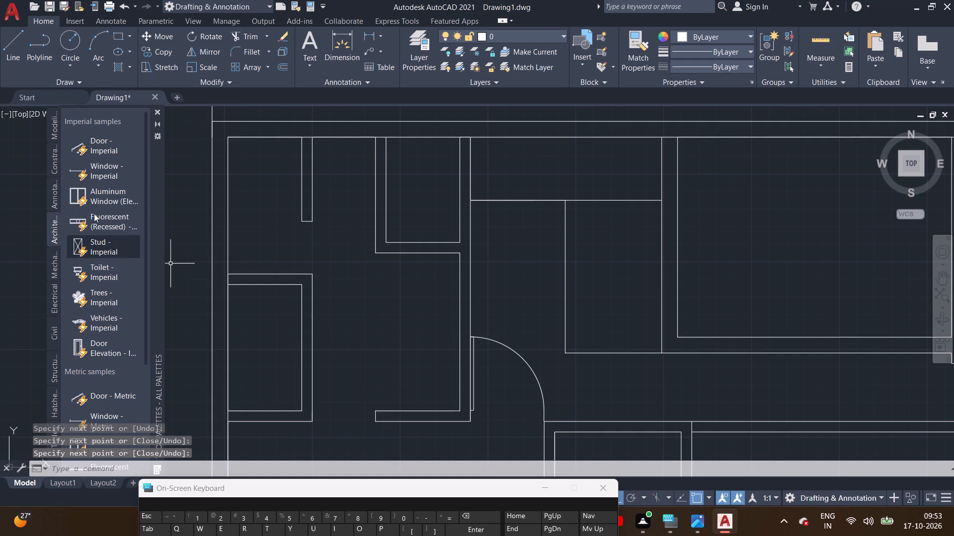
Draw a line from the centre line's lower end west to the passage's west wall.
{"action": "double_click", "coordinate": [21, 62]}
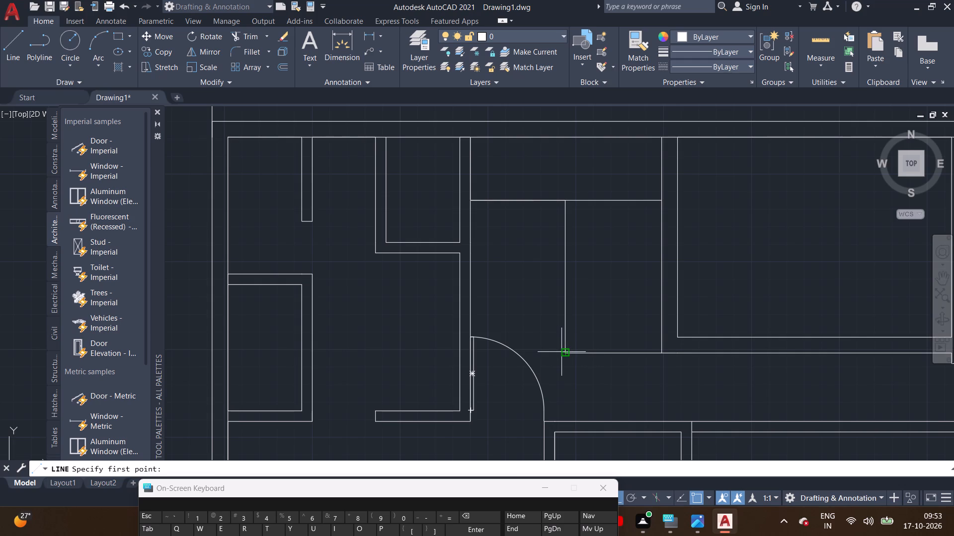
{"action": "left_click", "coordinate": [567, 354]}
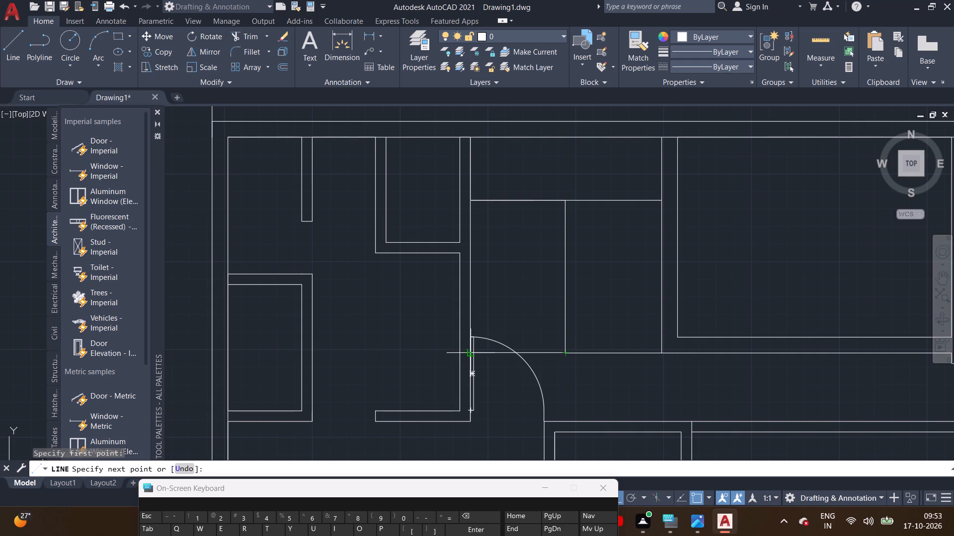
{"action": "double_click", "coordinate": [471, 353]}
{"action": "right_click", "coordinate": [475, 349]}
{"action": "left_click", "coordinate": [498, 353]}
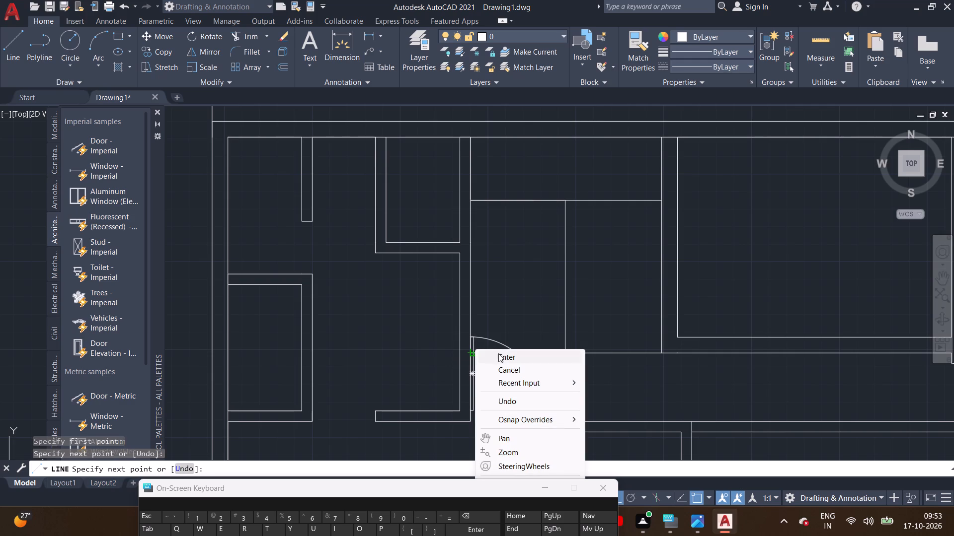
Draw the first two stair tread lines across the passage, rising 1' each from the large room's southwest outer corner.
{"action": "scroll", "coordinate": [590, 383], "scroll_direction": "down", "scroll_amount": 2}
{"action": "middle_click_drag", "start_coordinate": [590, 383], "coordinate": [515, 347]}
{"action": "scroll", "coordinate": [529, 347], "scroll_direction": "up", "scroll_amount": 2}
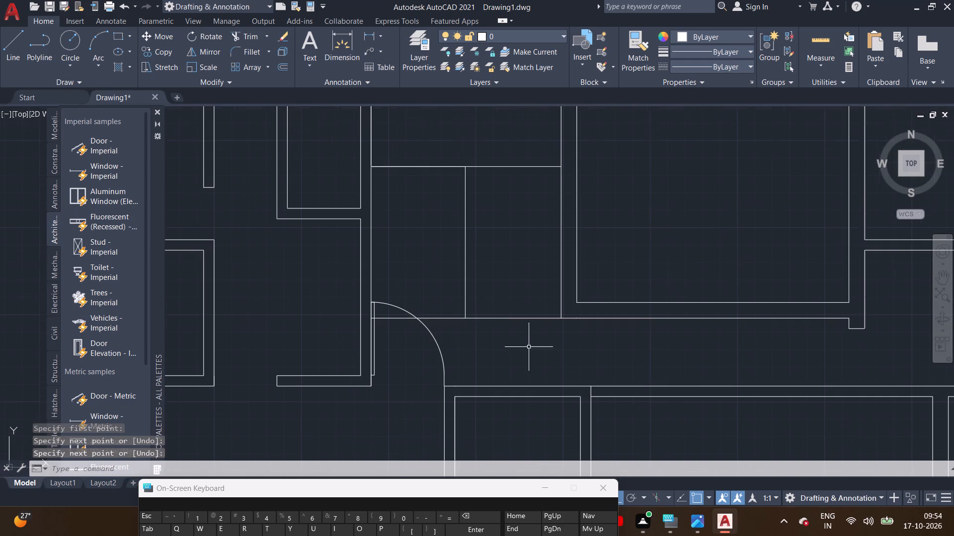
{"action": "left_click", "coordinate": [7, 48]}
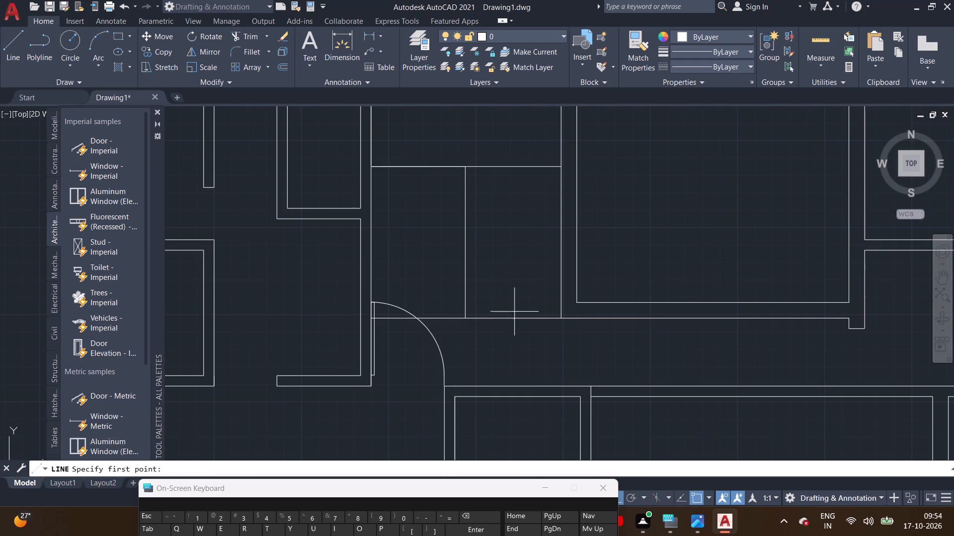
{"action": "left_click", "coordinate": [561, 317]}
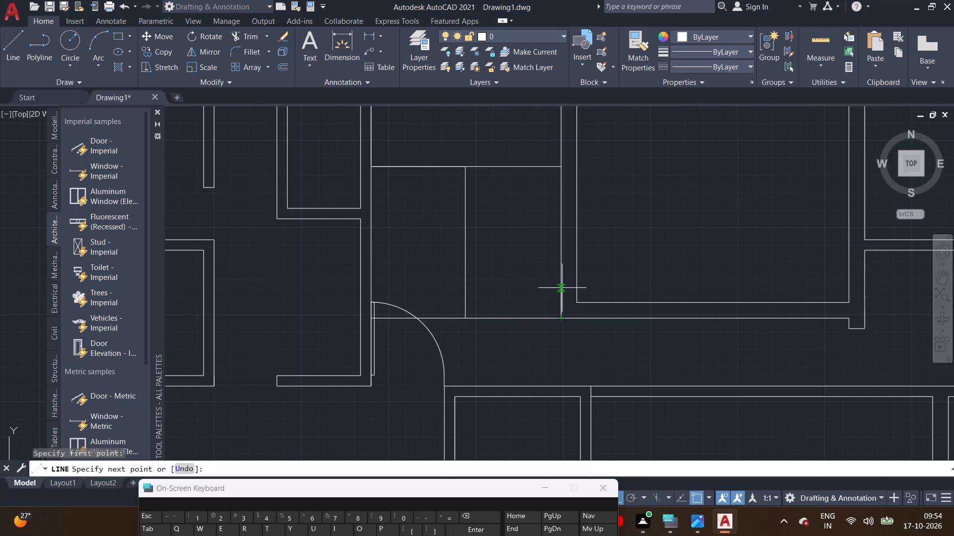
{"action": "type", "text": "1'"}
{"action": "key", "text": "Return"}
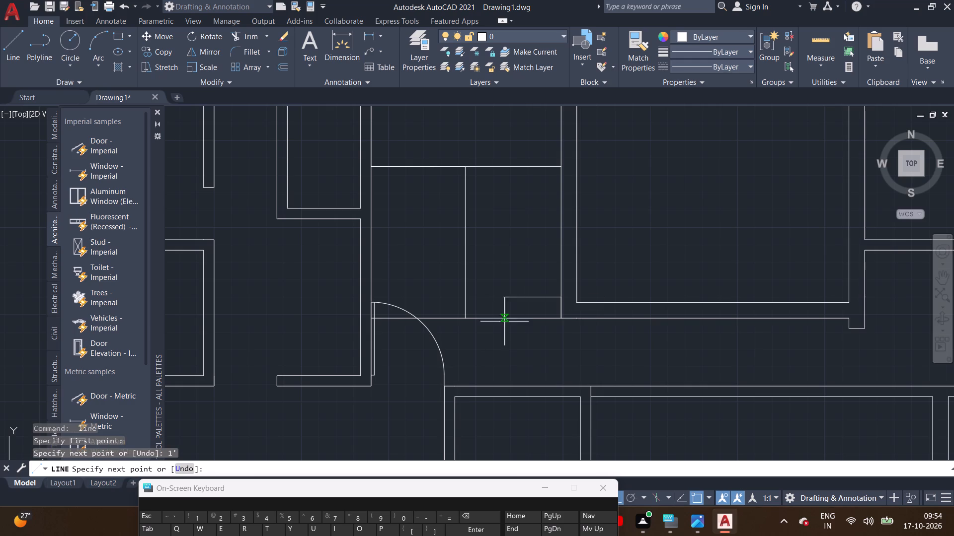
{"action": "scroll", "coordinate": [458, 284], "scroll_direction": "up", "scroll_amount": 2}
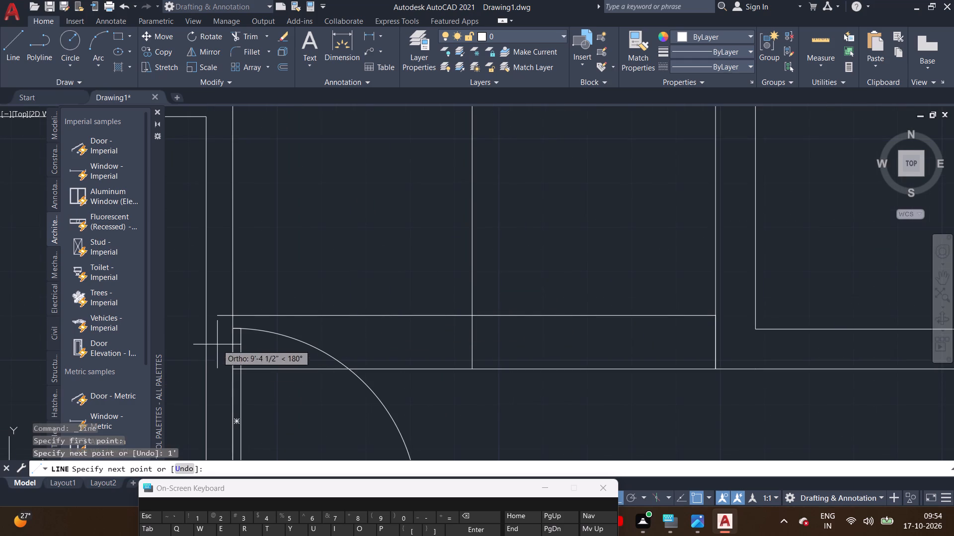
{"action": "left_click", "coordinate": [232, 317]}
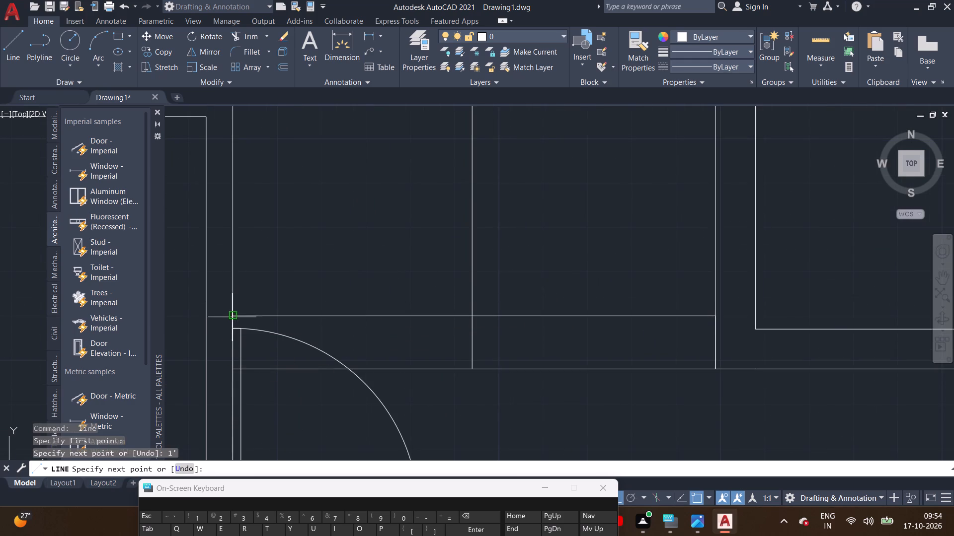
{"action": "type", "text": "1'"}
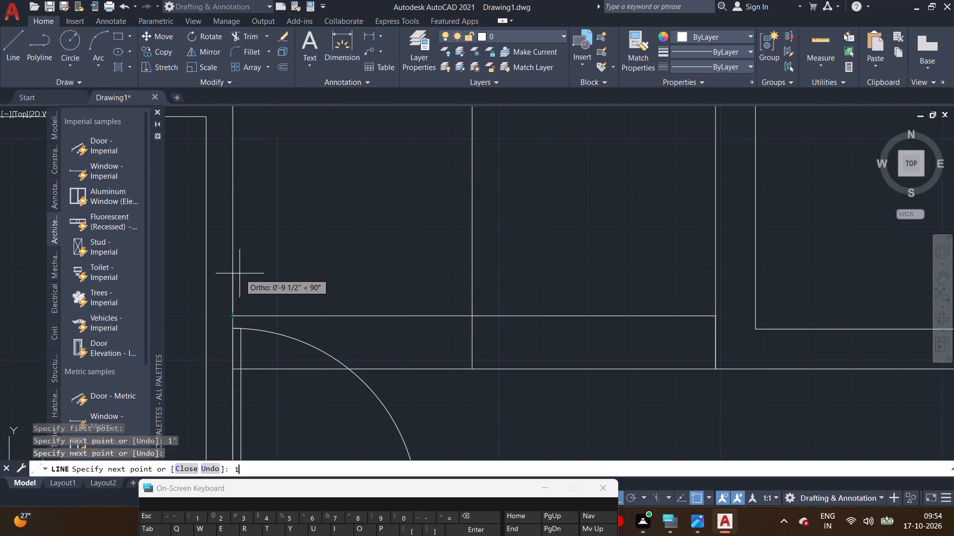
{"action": "key", "text": "Return"}
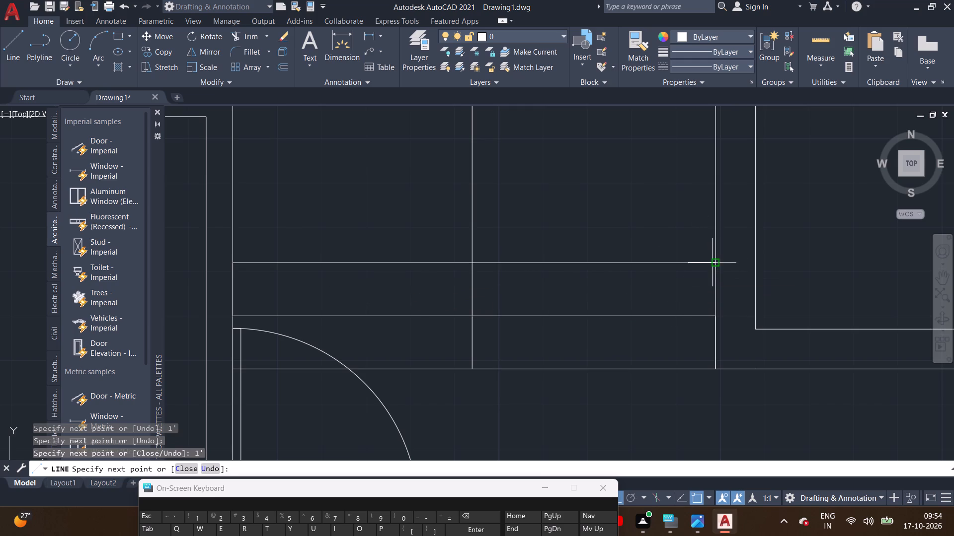
{"action": "left_click", "coordinate": [712, 263]}
Continue the zigzag with two more tread lines across the passage, each 1' above the previous one.
{"action": "type", "text": "1'"}
{"action": "key", "text": "Return"}
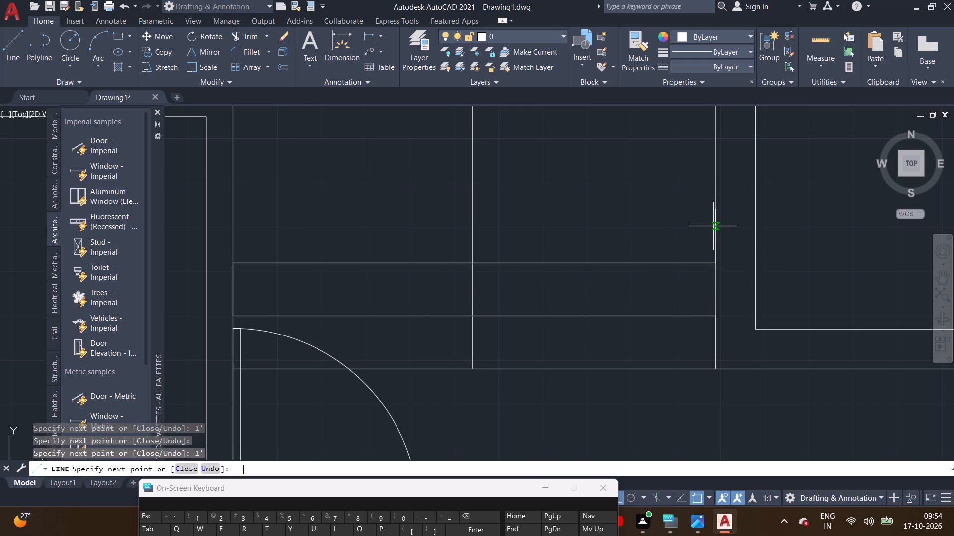
{"action": "left_click", "coordinate": [235, 206]}
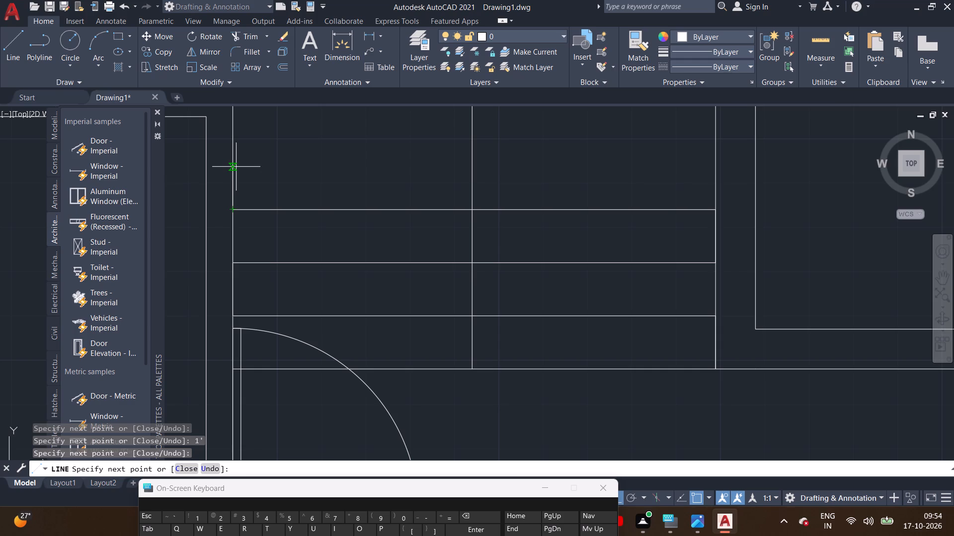
{"action": "type", "text": "1'"}
{"action": "key", "text": "Return"}
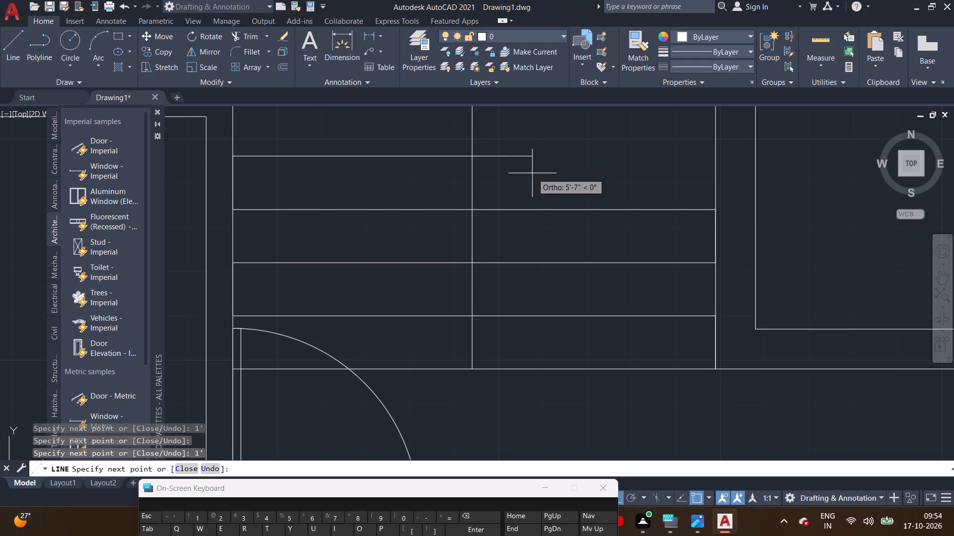
{"action": "left_click", "coordinate": [723, 170]}
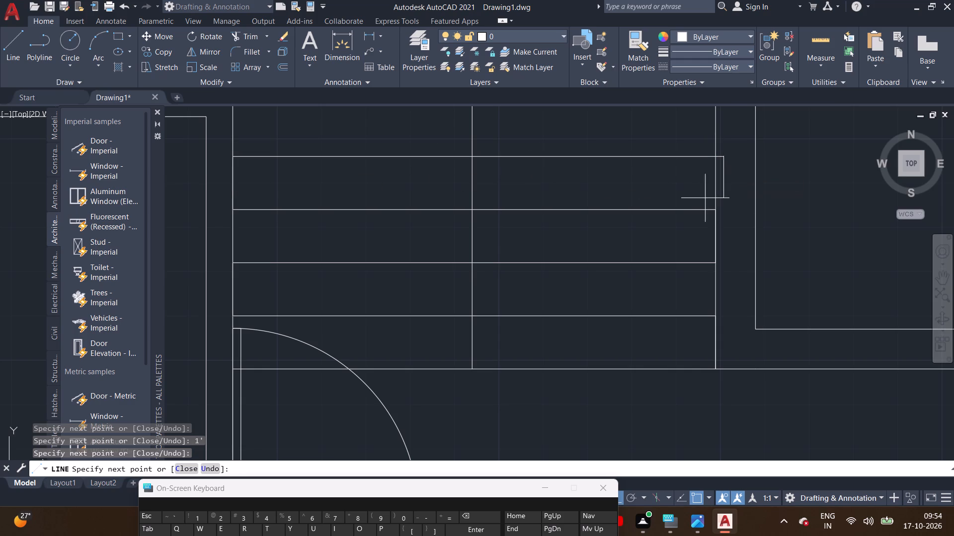
{"action": "middle_click_drag", "start_coordinate": [698, 198], "coordinate": [699, 255]}
{"action": "scroll", "coordinate": [747, 225], "scroll_direction": "up", "scroll_amount": 2}
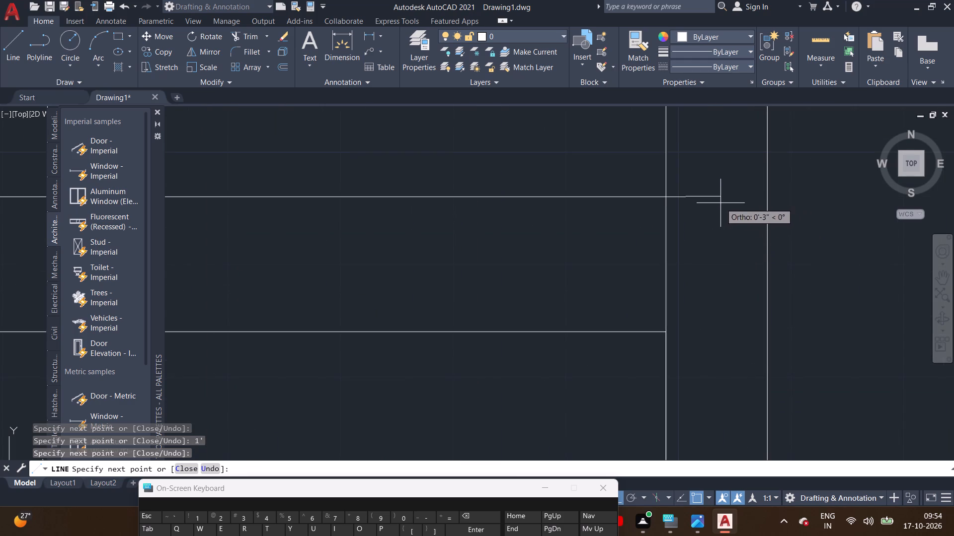
{"action": "right_click", "coordinate": [690, 169]}
{"action": "left_click", "coordinate": [712, 173]}
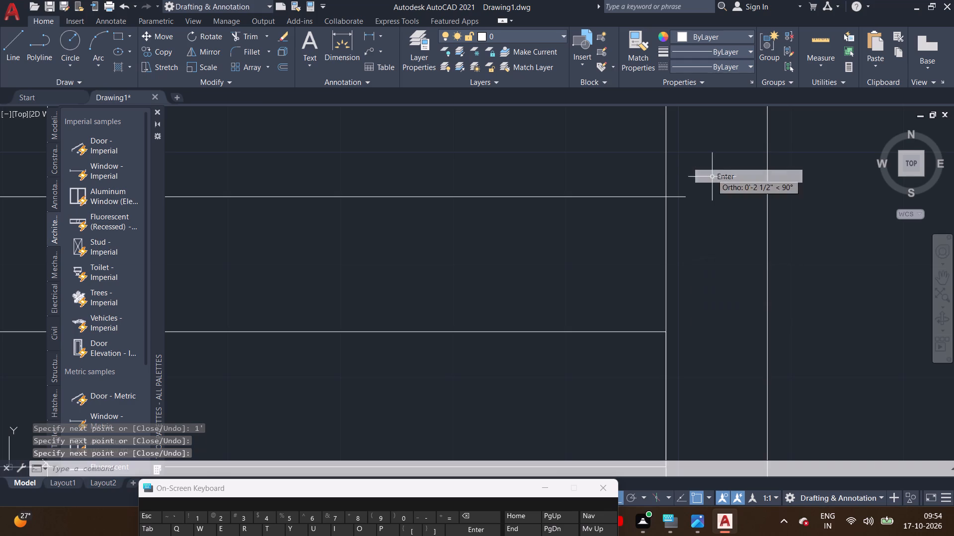
Trim the top tread line's overshoot beyond the large room's west wall face.
{"action": "left_click", "coordinate": [245, 35]}
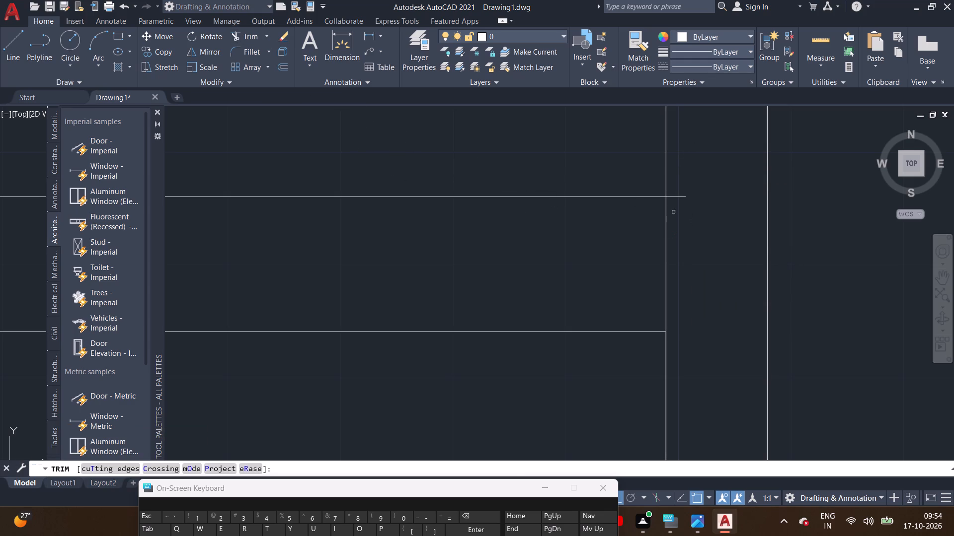
{"action": "left_click_drag", "start_coordinate": [680, 197], "coordinate": [682, 203]}
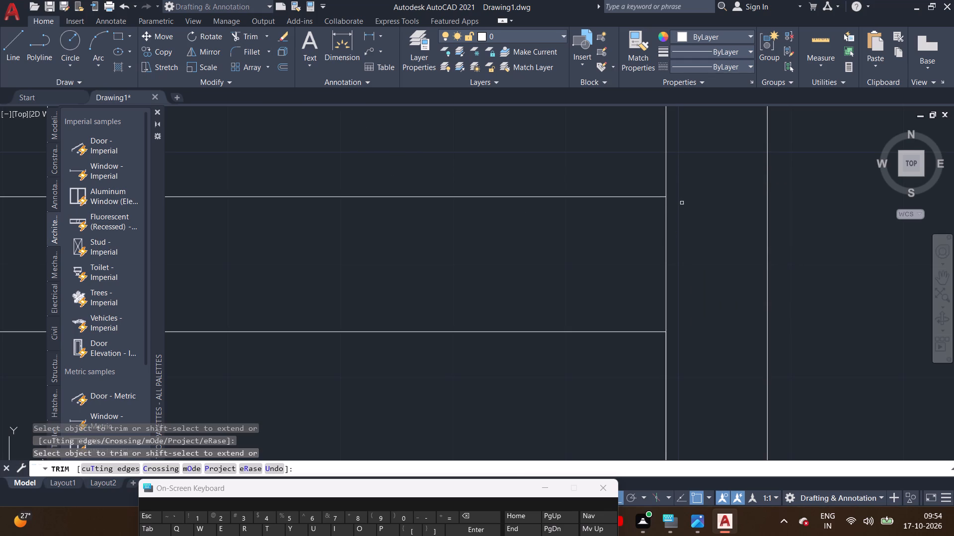
{"action": "left_click_drag", "start_coordinate": [682, 203], "coordinate": [684, 217]}
{"action": "right_click", "coordinate": [698, 234]}
{"action": "left_click", "coordinate": [716, 245]}
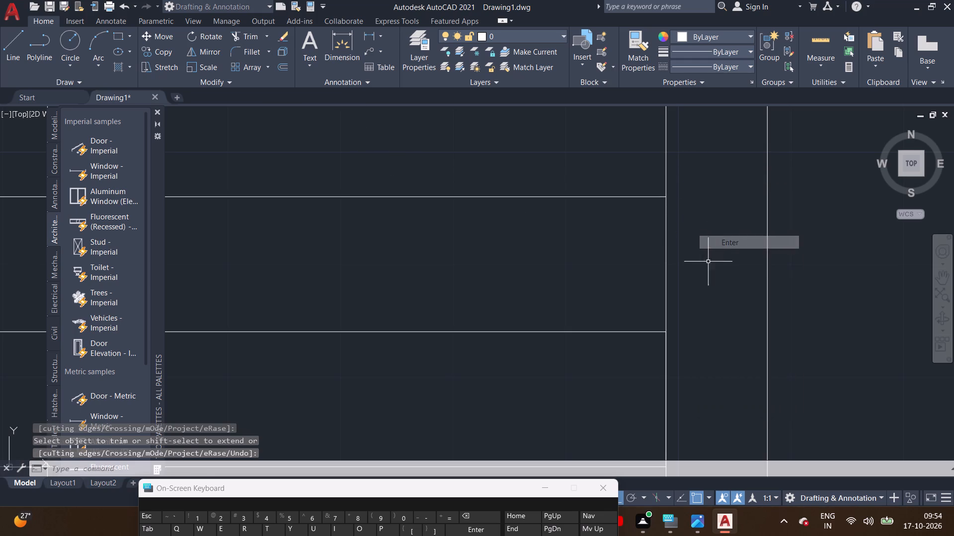
{"action": "scroll", "coordinate": [684, 285], "scroll_direction": "down", "scroll_amount": 3}
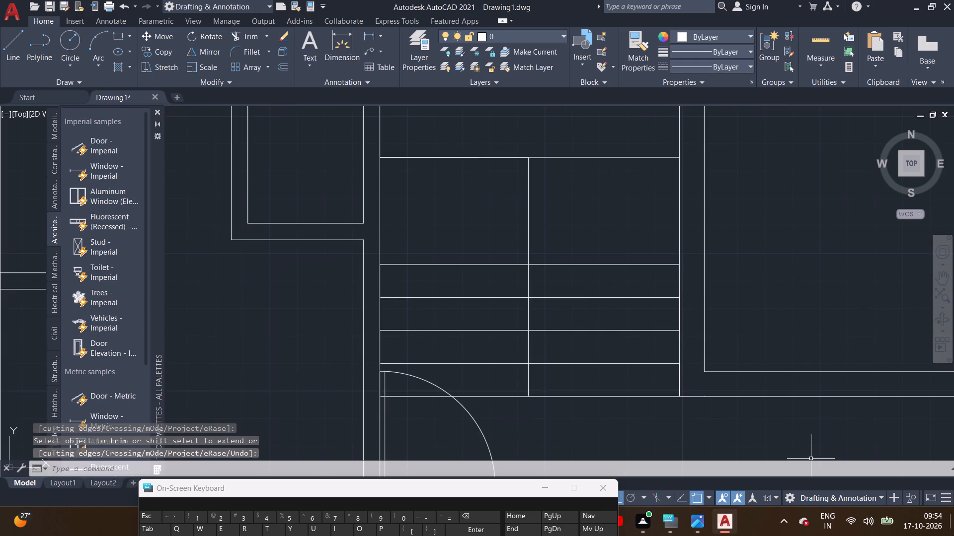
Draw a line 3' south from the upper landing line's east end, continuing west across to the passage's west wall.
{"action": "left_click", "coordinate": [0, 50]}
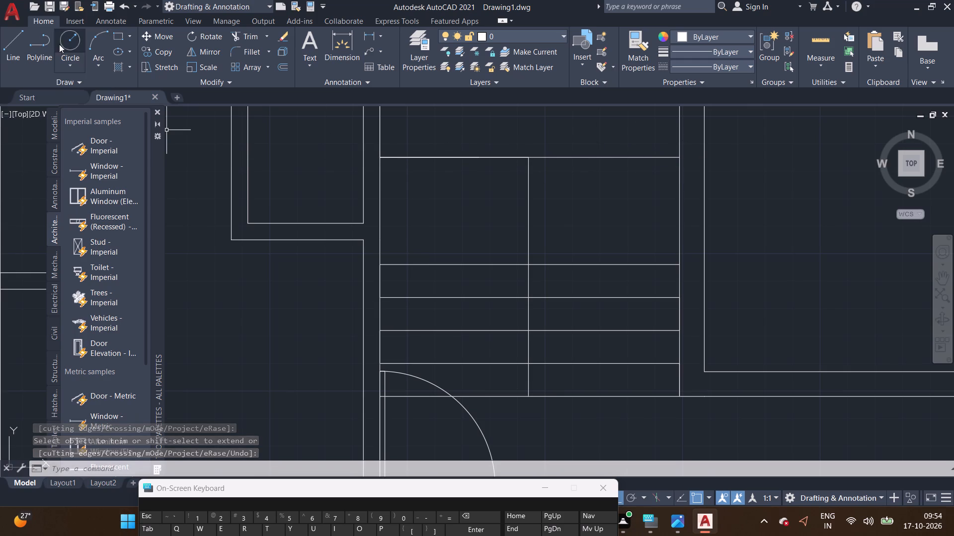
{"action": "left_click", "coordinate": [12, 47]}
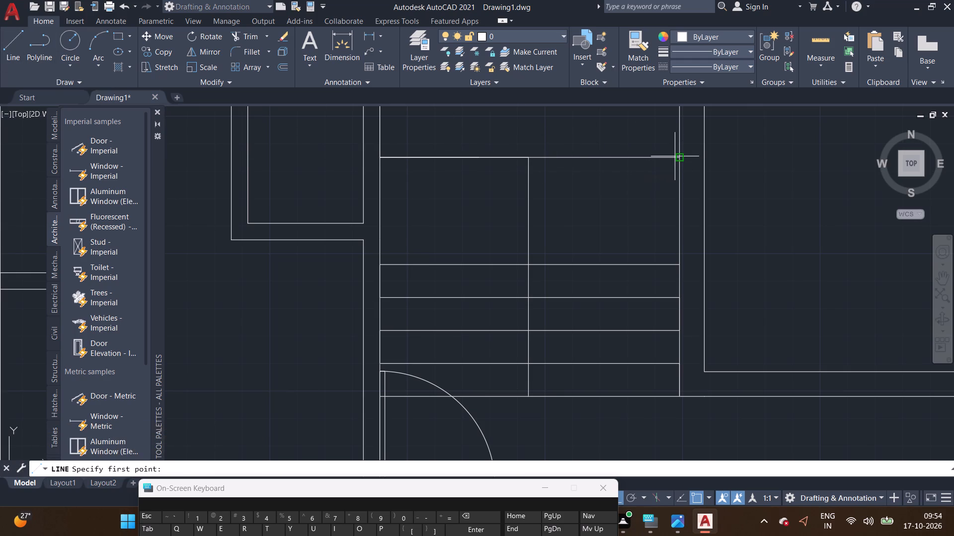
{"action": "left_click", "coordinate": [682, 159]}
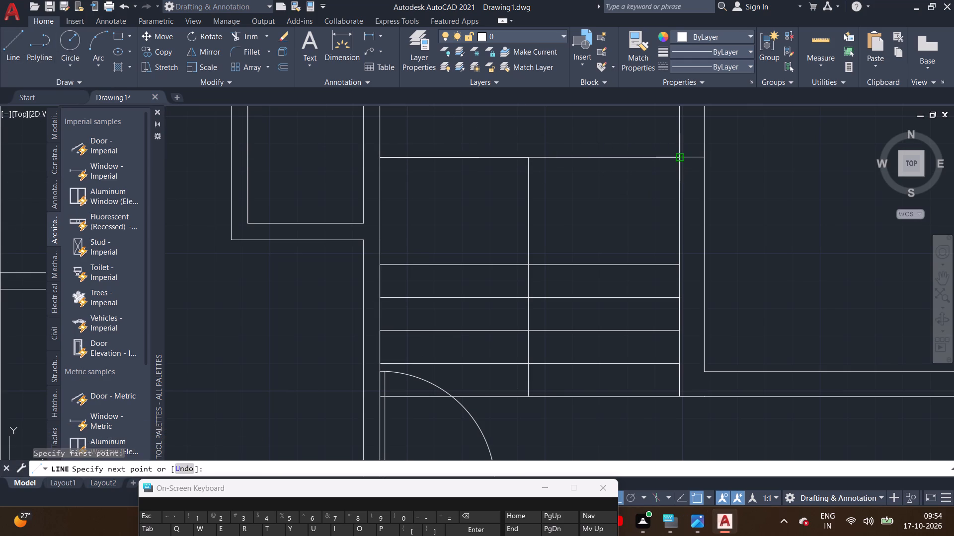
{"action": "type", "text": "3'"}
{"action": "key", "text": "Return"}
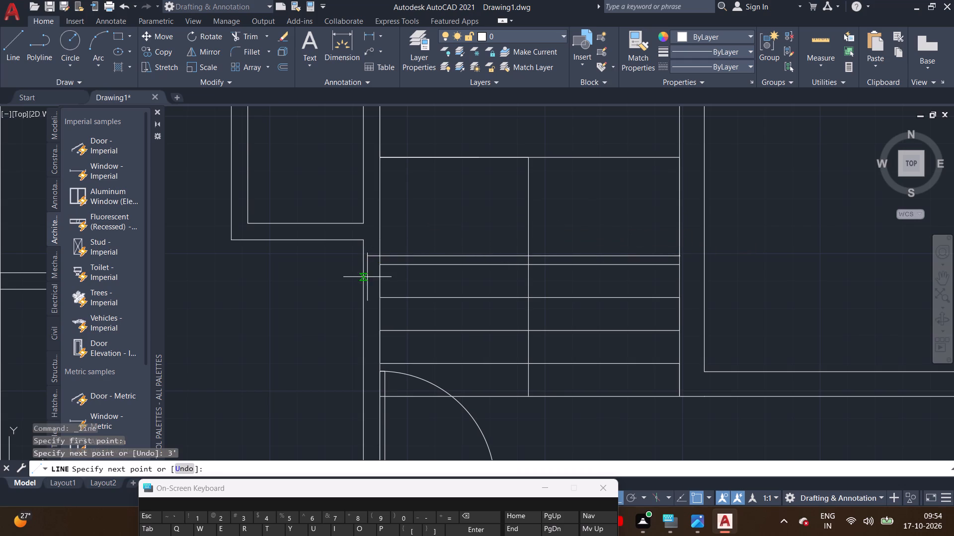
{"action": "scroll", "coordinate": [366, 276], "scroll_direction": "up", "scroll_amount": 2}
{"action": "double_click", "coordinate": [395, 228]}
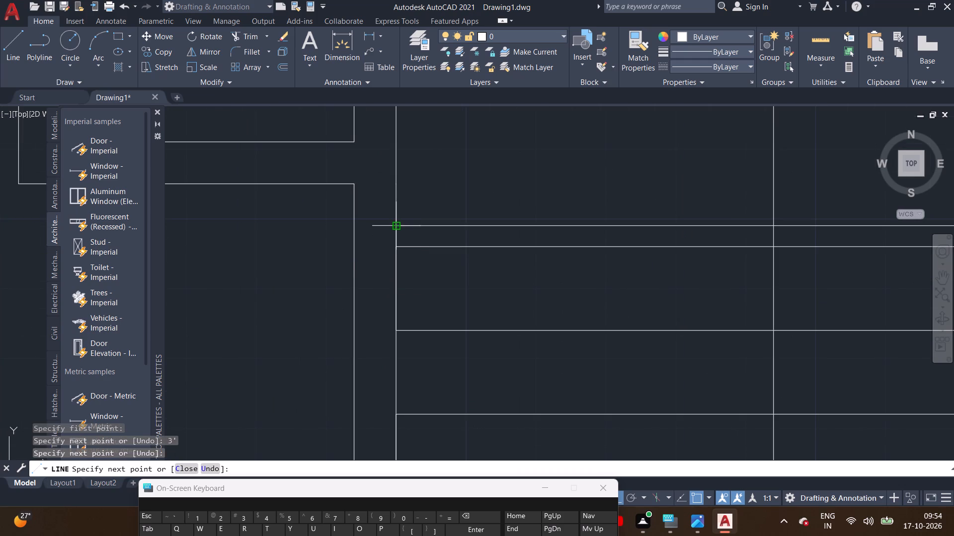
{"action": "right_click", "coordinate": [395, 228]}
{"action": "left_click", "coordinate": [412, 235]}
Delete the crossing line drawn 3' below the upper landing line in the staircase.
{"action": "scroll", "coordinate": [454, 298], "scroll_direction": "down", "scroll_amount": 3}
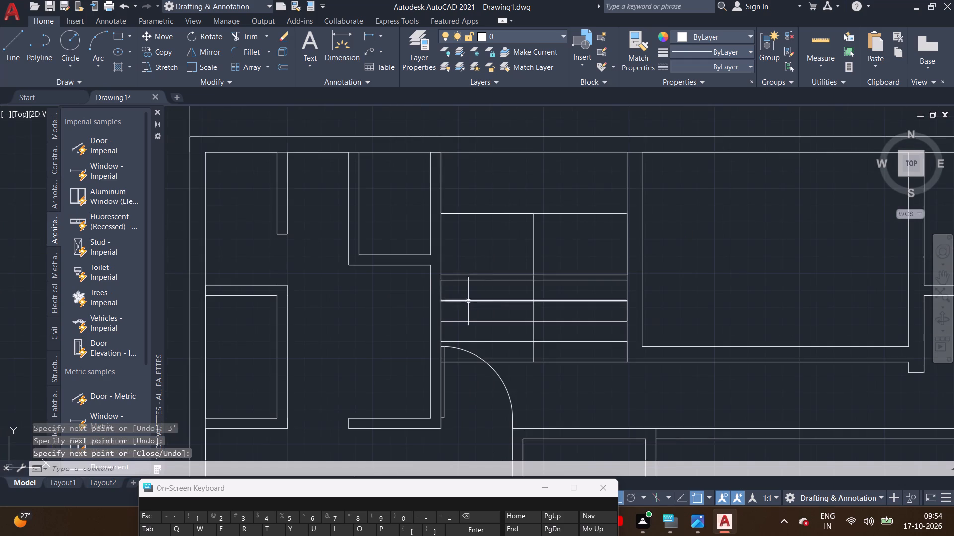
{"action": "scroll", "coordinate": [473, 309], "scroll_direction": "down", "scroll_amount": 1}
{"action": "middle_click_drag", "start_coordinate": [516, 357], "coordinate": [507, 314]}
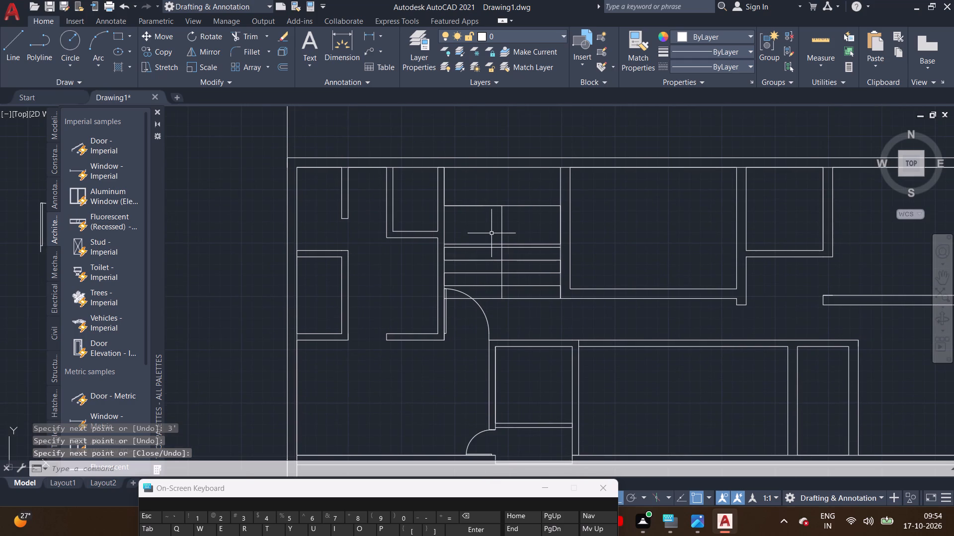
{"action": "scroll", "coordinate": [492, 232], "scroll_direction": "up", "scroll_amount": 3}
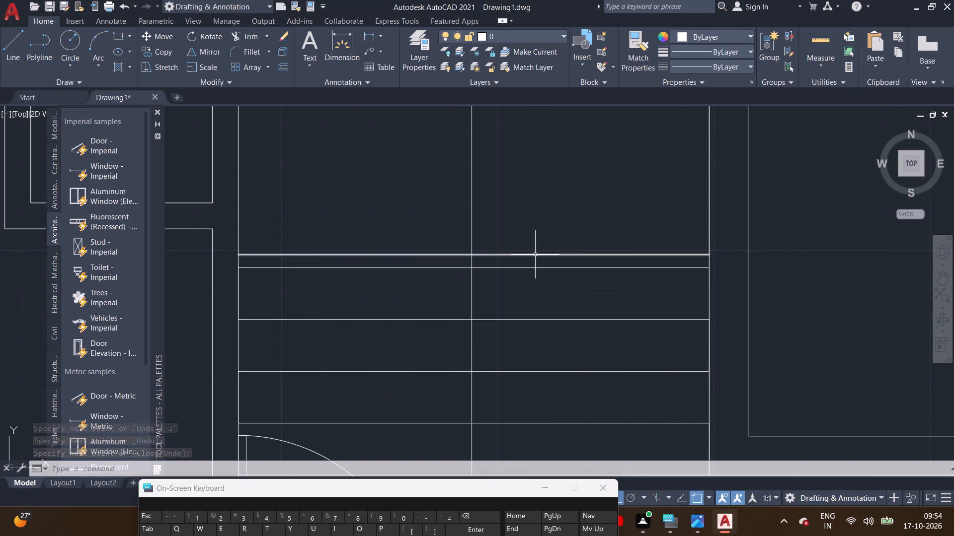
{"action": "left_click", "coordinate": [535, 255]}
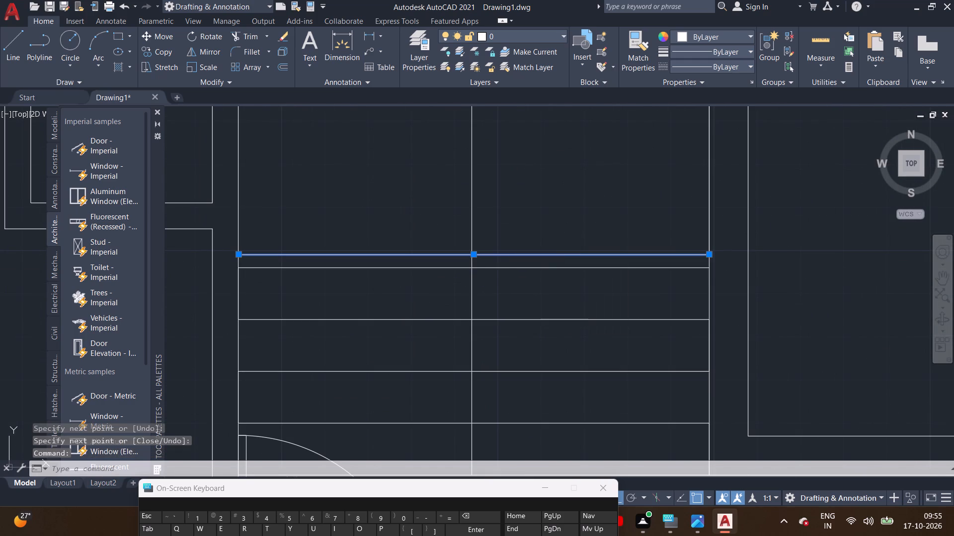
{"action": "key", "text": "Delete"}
Draw two more tread lines across the passage, rising 1' each from the top tread's east end.
{"action": "scroll", "coordinate": [535, 255], "scroll_direction": "down", "scroll_amount": 3}
{"action": "scroll", "coordinate": [540, 258], "scroll_direction": "up", "scroll_amount": 2}
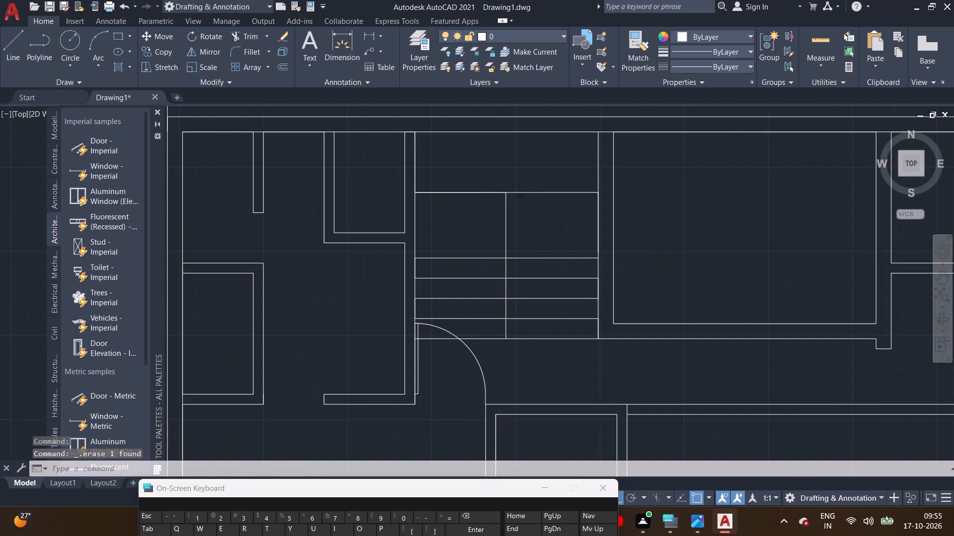
{"action": "left_click", "coordinate": [14, 42]}
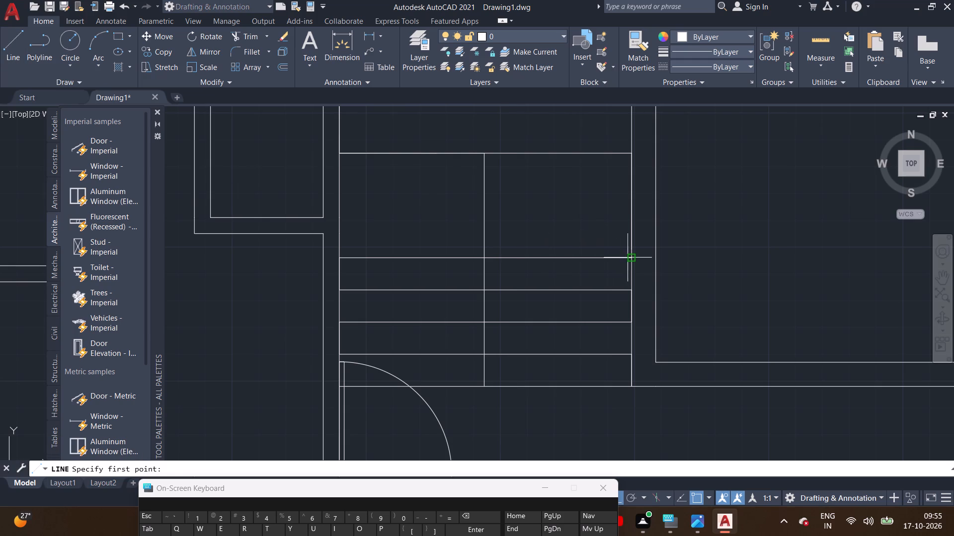
{"action": "left_click", "coordinate": [630, 257]}
{"action": "type", "text": "1'"}
{"action": "key", "text": "Return"}
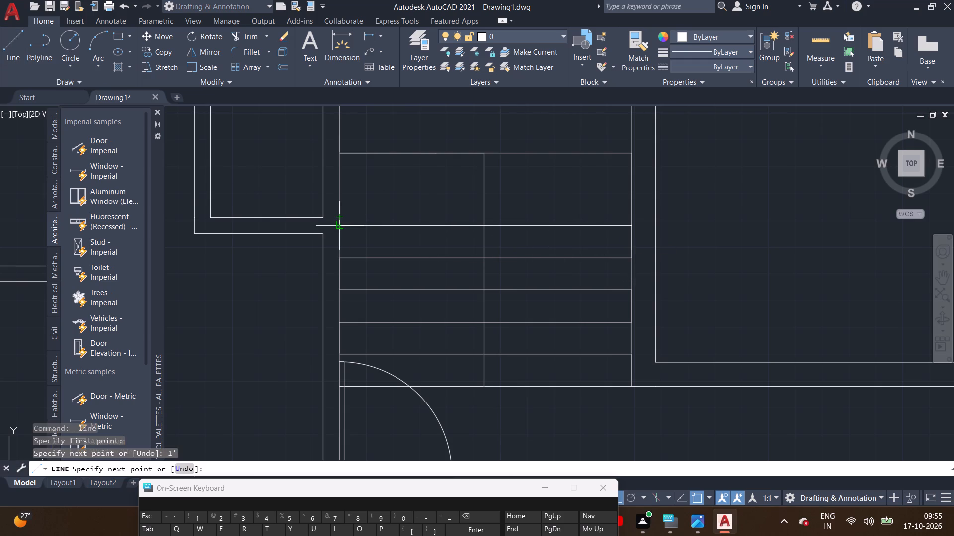
{"action": "left_click", "coordinate": [338, 226]}
{"action": "type", "text": "1'"}
{"action": "key", "text": "Return"}
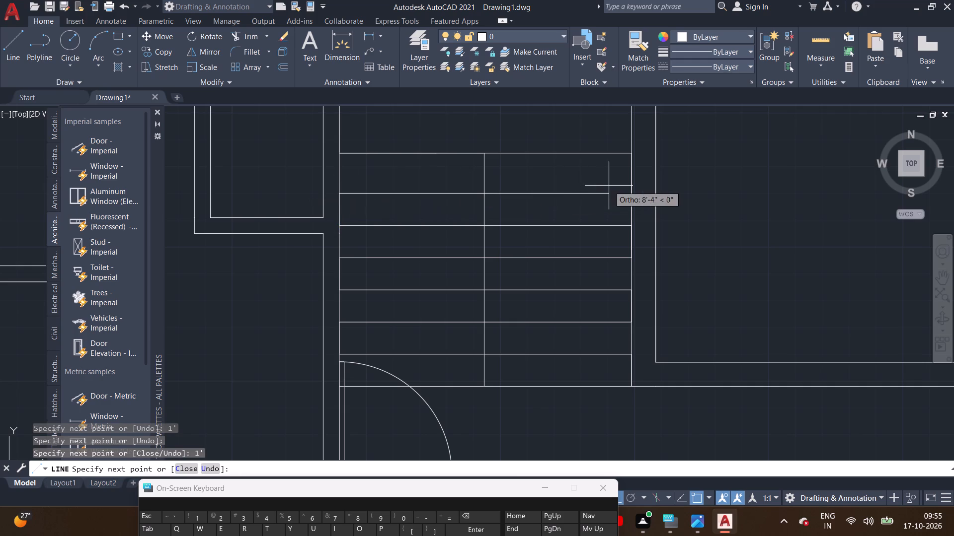
{"action": "left_click", "coordinate": [633, 193]}
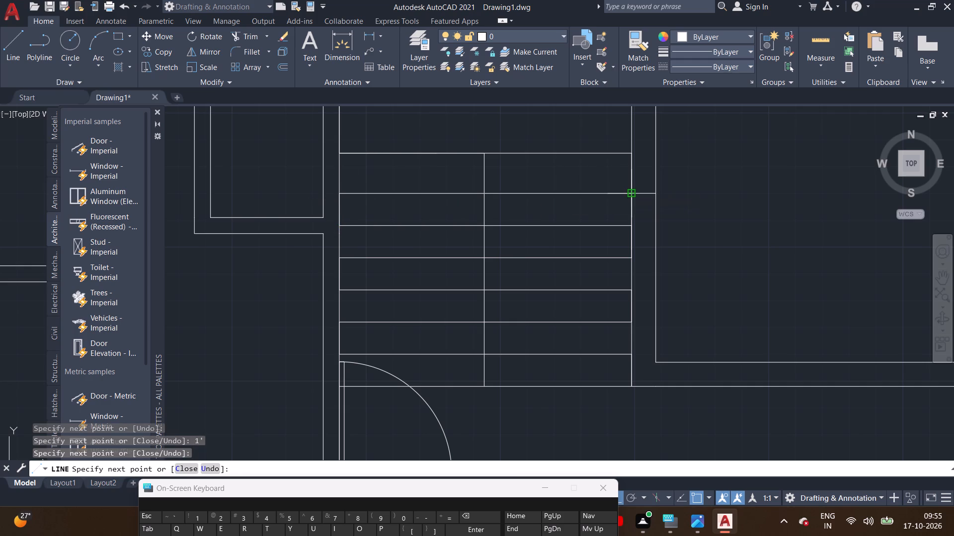
{"action": "right_click", "coordinate": [633, 190]}
{"action": "left_click", "coordinate": [648, 198]}
{"action": "scroll", "coordinate": [584, 289], "scroll_direction": "down", "scroll_amount": 2}
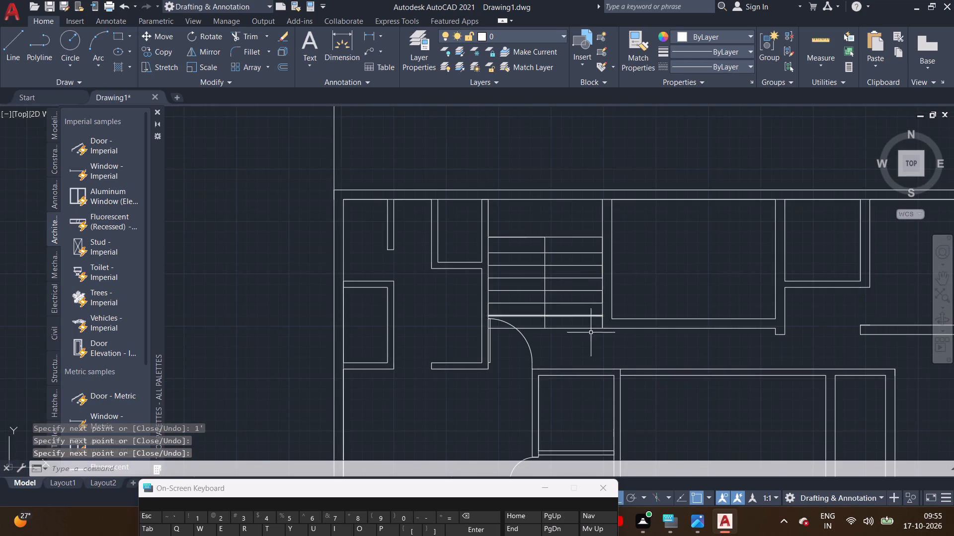
Trim away the vertical line linking the west sides of the upper and lower floor plans.
{"action": "scroll", "coordinate": [593, 338], "scroll_direction": "down", "scroll_amount": 1}
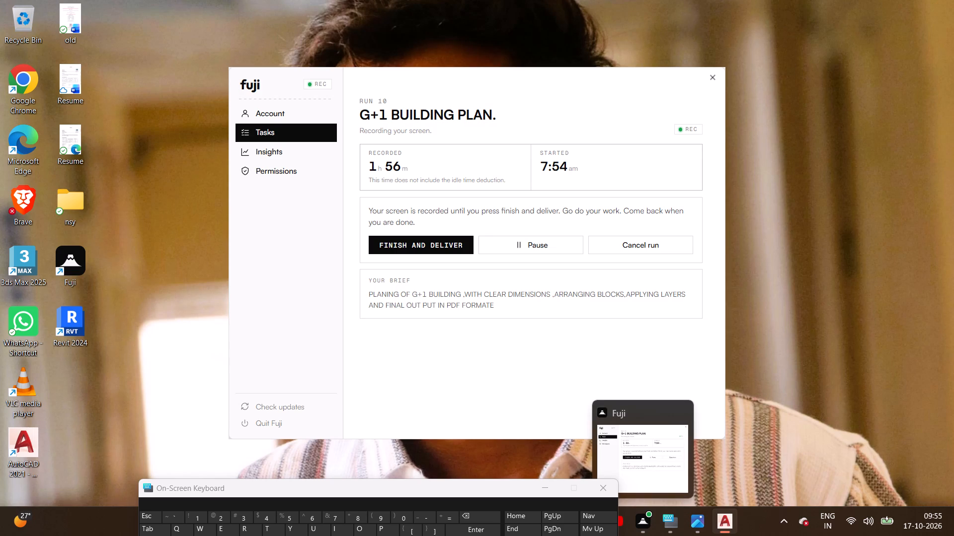
{"action": "scroll", "coordinate": [474, 345], "scroll_direction": "down", "scroll_amount": 2}
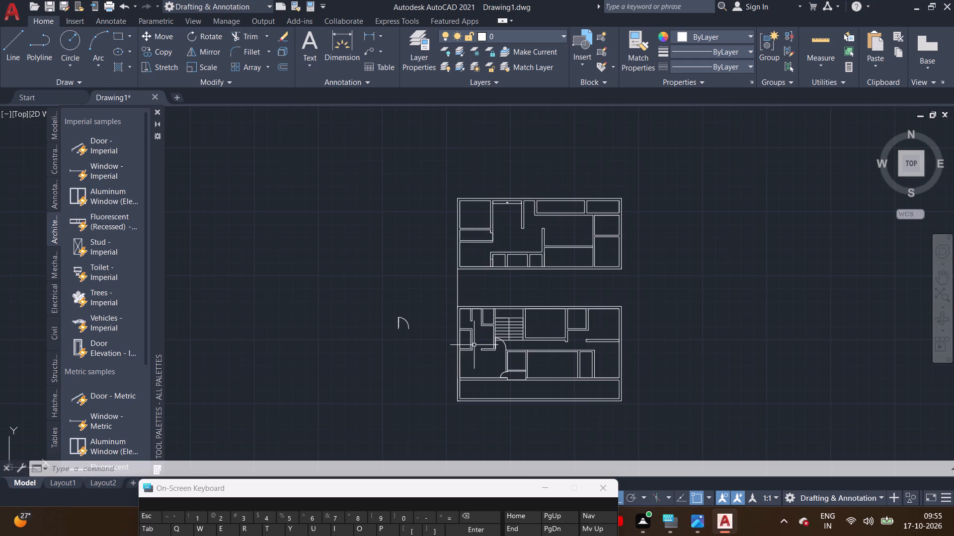
{"action": "scroll", "coordinate": [479, 315], "scroll_direction": "up", "scroll_amount": 1}
{"action": "middle_click_drag", "start_coordinate": [467, 313], "coordinate": [385, 287]}
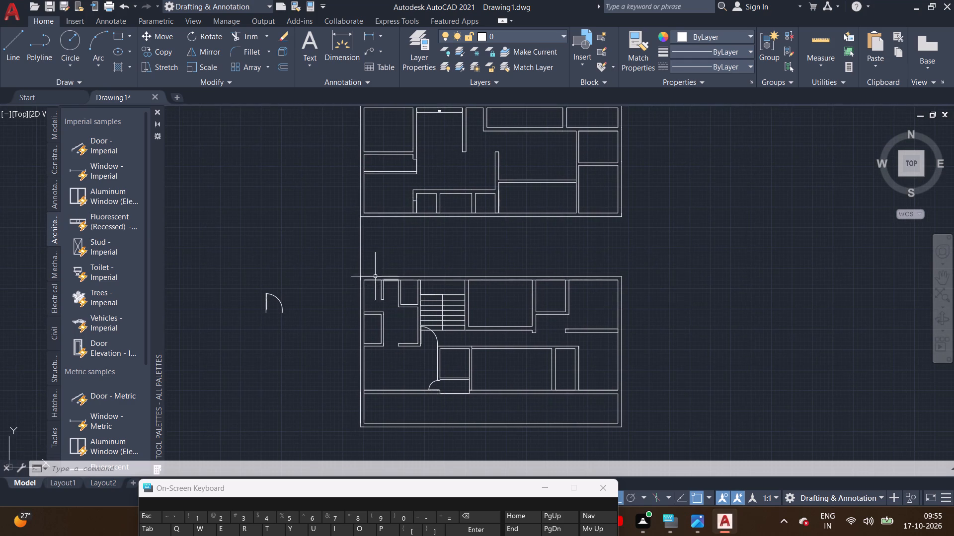
{"action": "scroll", "coordinate": [348, 278], "scroll_direction": "up", "scroll_amount": 1}
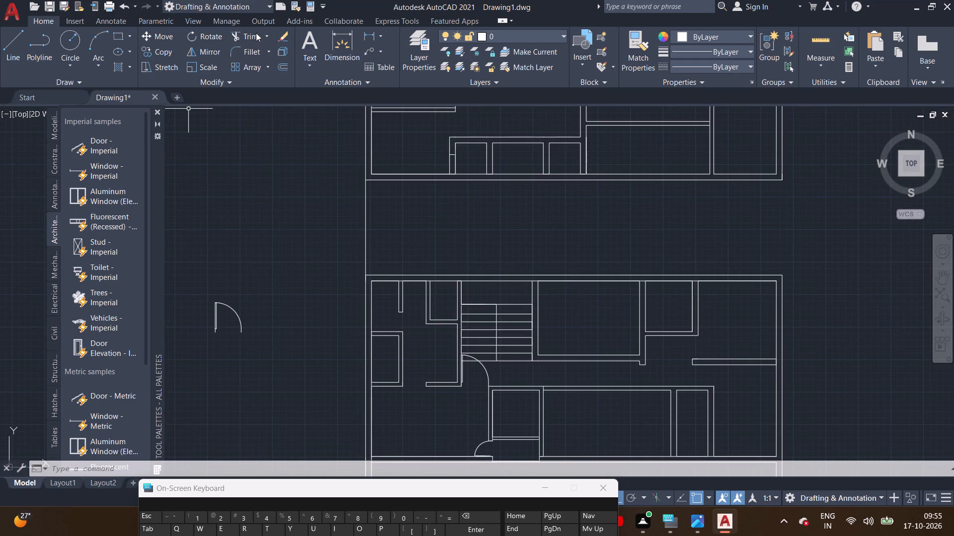
{"action": "left_click", "coordinate": [256, 33]}
{"action": "left_click_drag", "start_coordinate": [303, 214], "coordinate": [434, 228]}
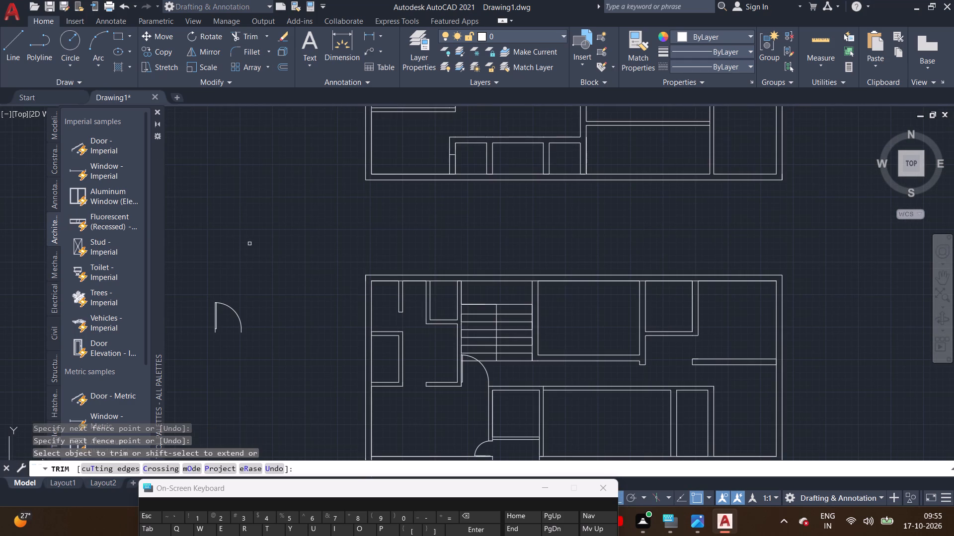
{"action": "right_click", "coordinate": [249, 235]}
{"action": "left_click", "coordinate": [268, 244]}
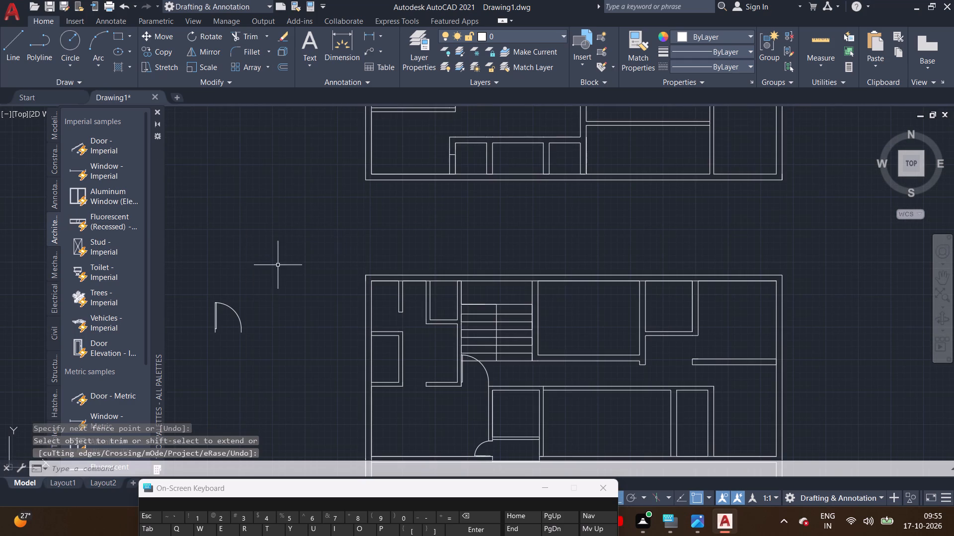
Draw a line continuing the long south partition's lower edge west through the outer wall to its exterior face.
{"action": "scroll", "coordinate": [278, 265], "scroll_direction": "down", "scroll_amount": 2}
{"action": "scroll", "coordinate": [285, 289], "scroll_direction": "up", "scroll_amount": 2}
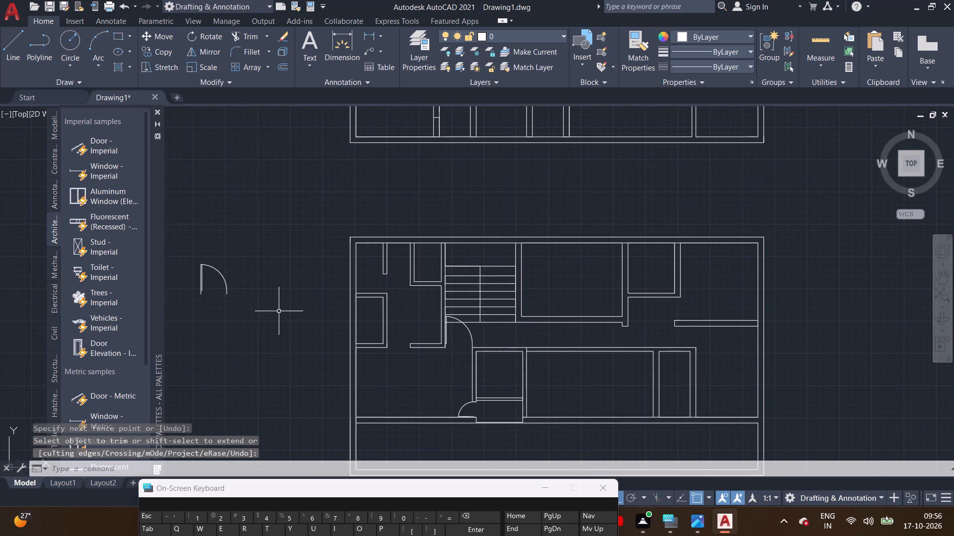
{"action": "middle_click_drag", "start_coordinate": [279, 311], "coordinate": [268, 218]}
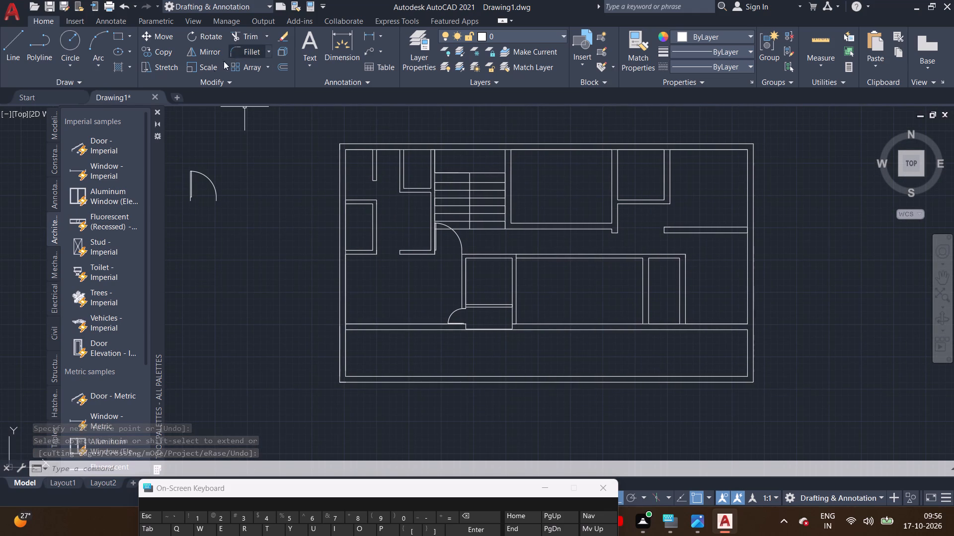
{"action": "left_click", "coordinate": [10, 47]}
{"action": "scroll", "coordinate": [312, 330], "scroll_direction": "up", "scroll_amount": 2}
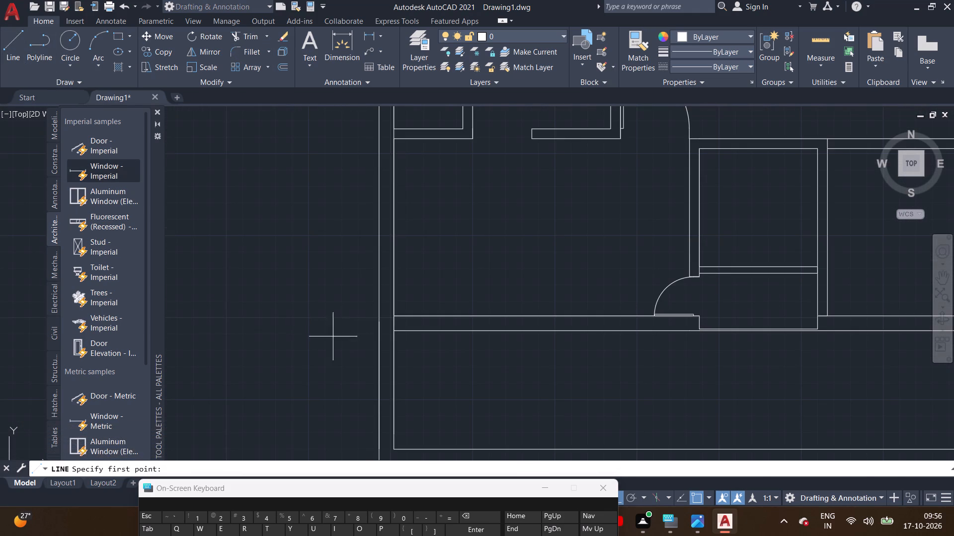
{"action": "scroll", "coordinate": [358, 338], "scroll_direction": "up", "scroll_amount": 2}
{"action": "left_click", "coordinate": [443, 318]}
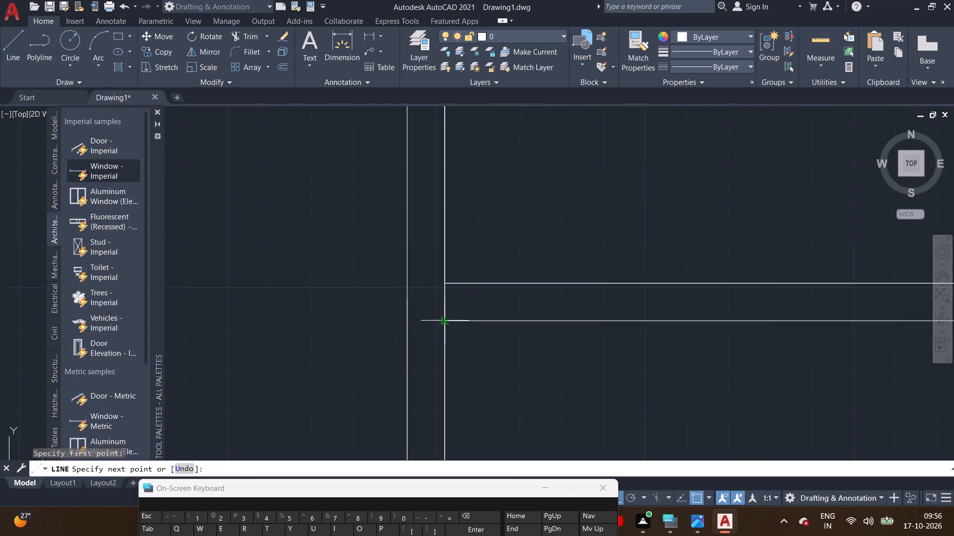
{"action": "left_click", "coordinate": [406, 321]}
{"action": "right_click", "coordinate": [406, 314]}
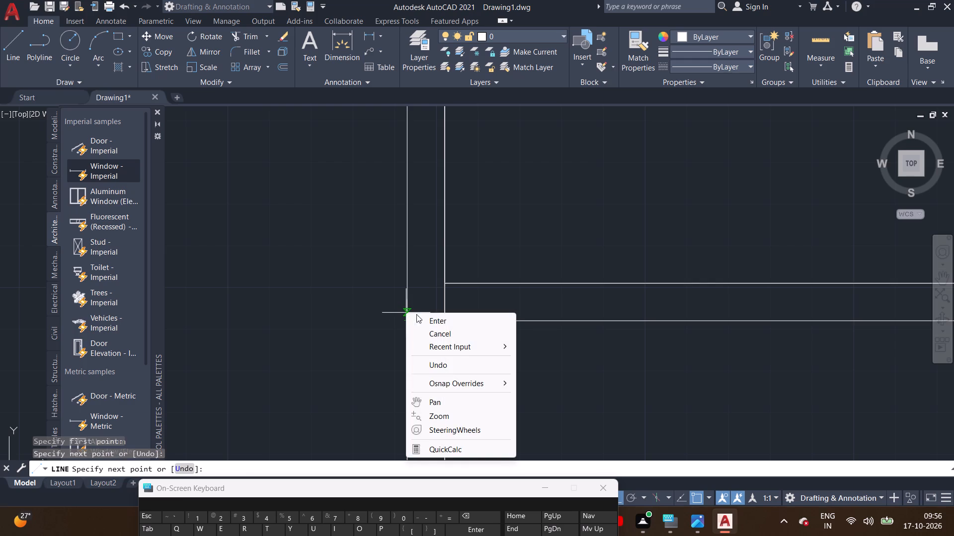
{"action": "left_click", "coordinate": [422, 316]}
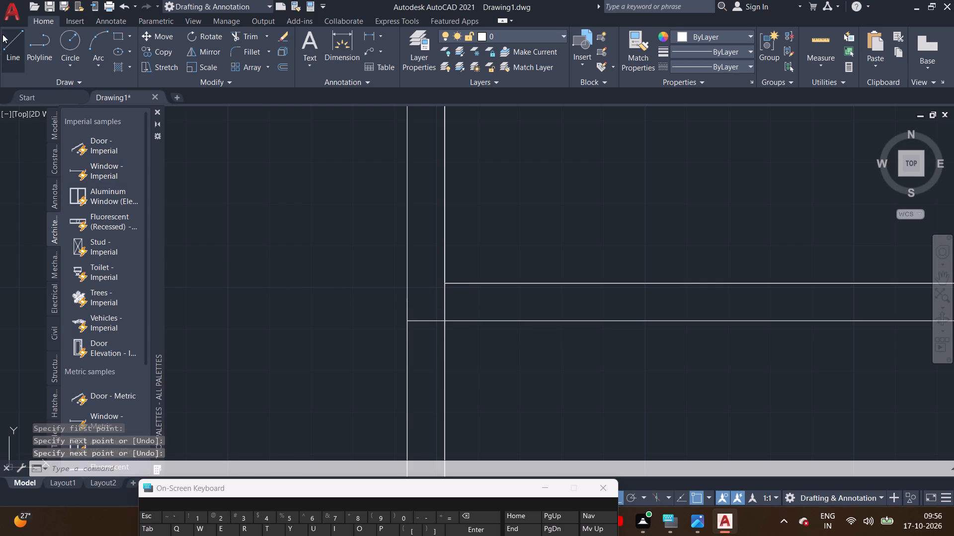
Draw a line continuing the long south partition's lower edge east through the outer wall to its exterior face.
{"action": "left_click", "coordinate": [3, 48]}
{"action": "scroll", "coordinate": [519, 353], "scroll_direction": "down", "scroll_amount": 1}
{"action": "middle_click_drag", "start_coordinate": [519, 367], "coordinate": [211, 344]}
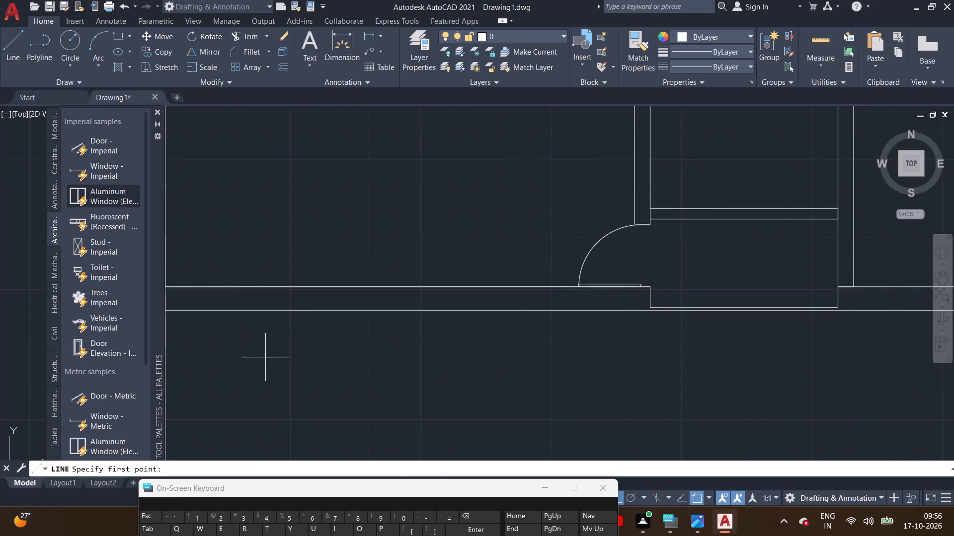
{"action": "middle_click_drag", "start_coordinate": [565, 384], "coordinate": [139, 398]}
{"action": "scroll", "coordinate": [491, 429], "scroll_direction": "down", "scroll_amount": 1}
{"action": "middle_click_drag", "start_coordinate": [561, 434], "coordinate": [269, 426]}
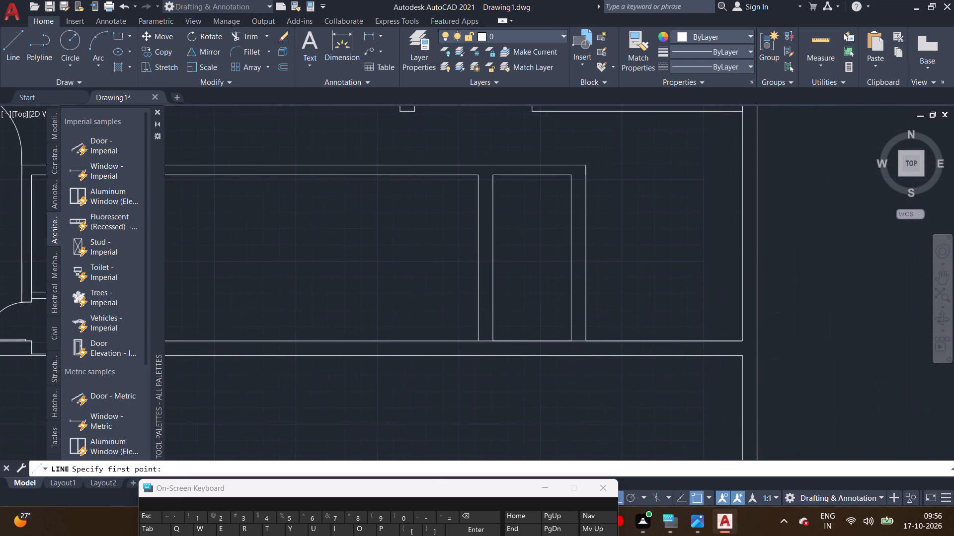
{"action": "middle_click_drag", "start_coordinate": [648, 407], "coordinate": [517, 423]}
{"action": "scroll", "coordinate": [612, 378], "scroll_direction": "up", "scroll_amount": 3}
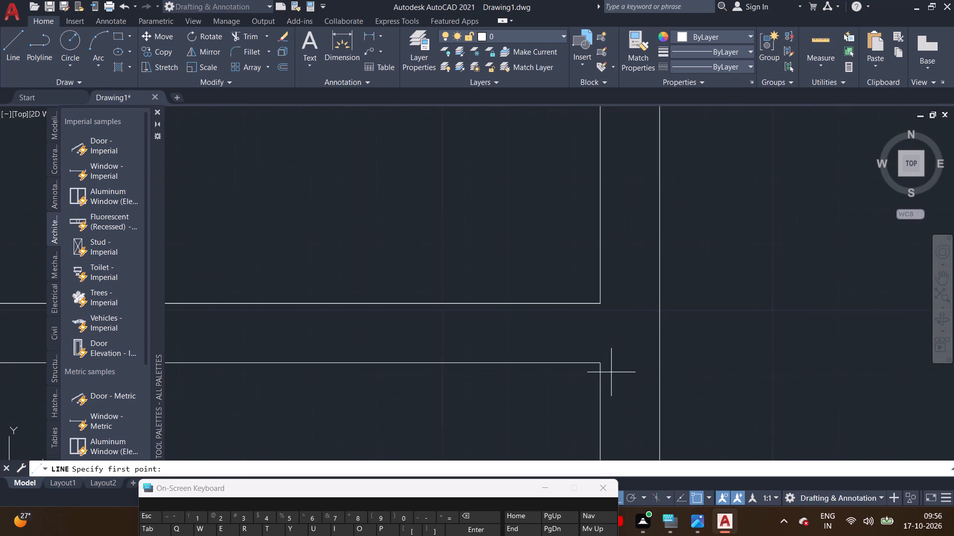
{"action": "scroll", "coordinate": [611, 372], "scroll_direction": "up", "scroll_amount": 1}
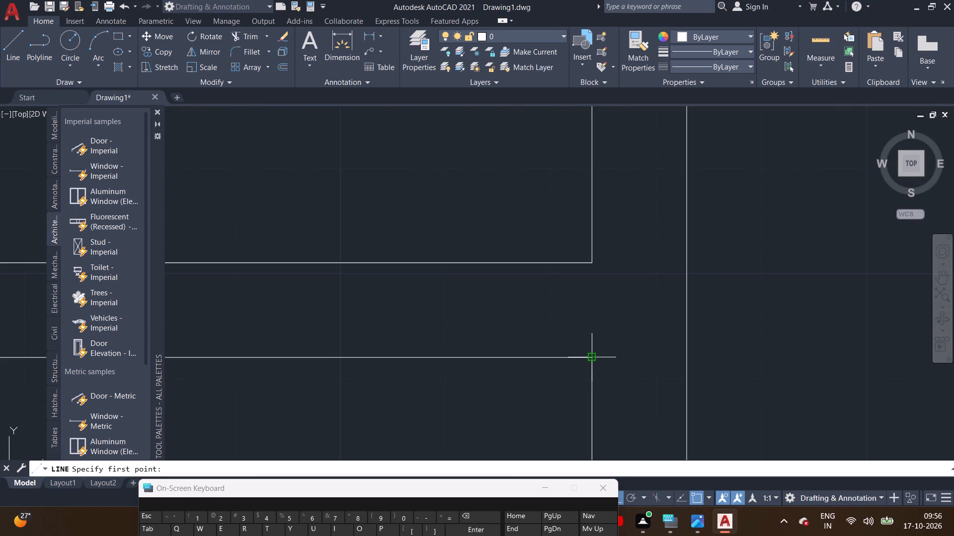
{"action": "left_click", "coordinate": [590, 357]}
{"action": "left_click", "coordinate": [688, 355]}
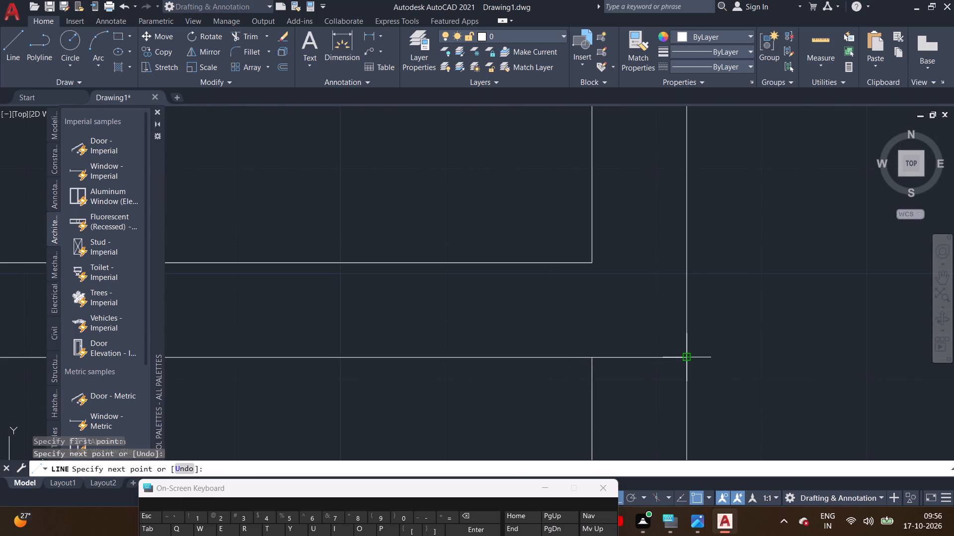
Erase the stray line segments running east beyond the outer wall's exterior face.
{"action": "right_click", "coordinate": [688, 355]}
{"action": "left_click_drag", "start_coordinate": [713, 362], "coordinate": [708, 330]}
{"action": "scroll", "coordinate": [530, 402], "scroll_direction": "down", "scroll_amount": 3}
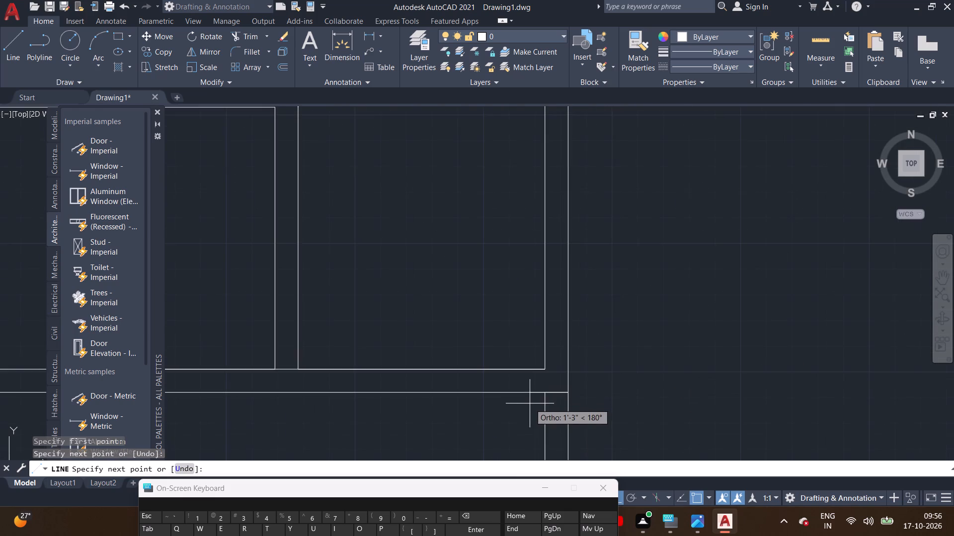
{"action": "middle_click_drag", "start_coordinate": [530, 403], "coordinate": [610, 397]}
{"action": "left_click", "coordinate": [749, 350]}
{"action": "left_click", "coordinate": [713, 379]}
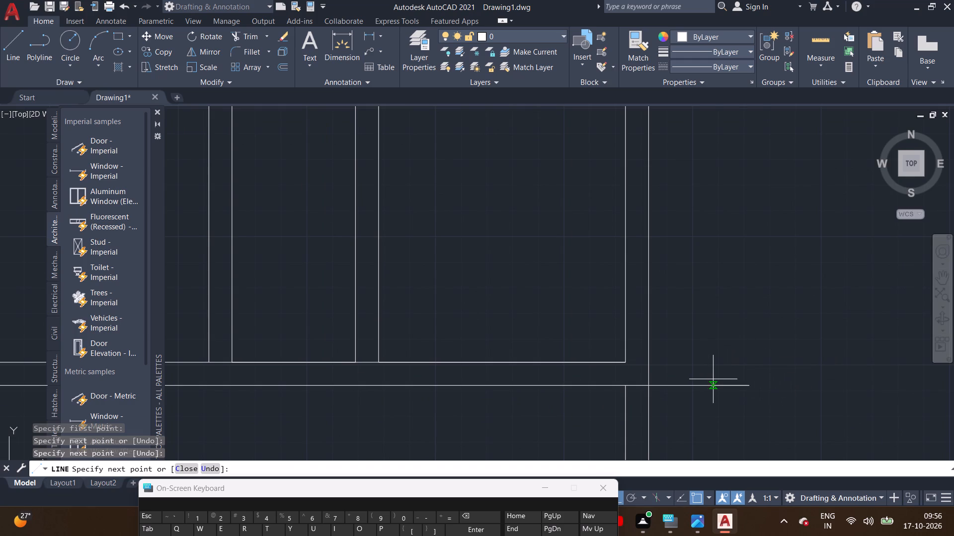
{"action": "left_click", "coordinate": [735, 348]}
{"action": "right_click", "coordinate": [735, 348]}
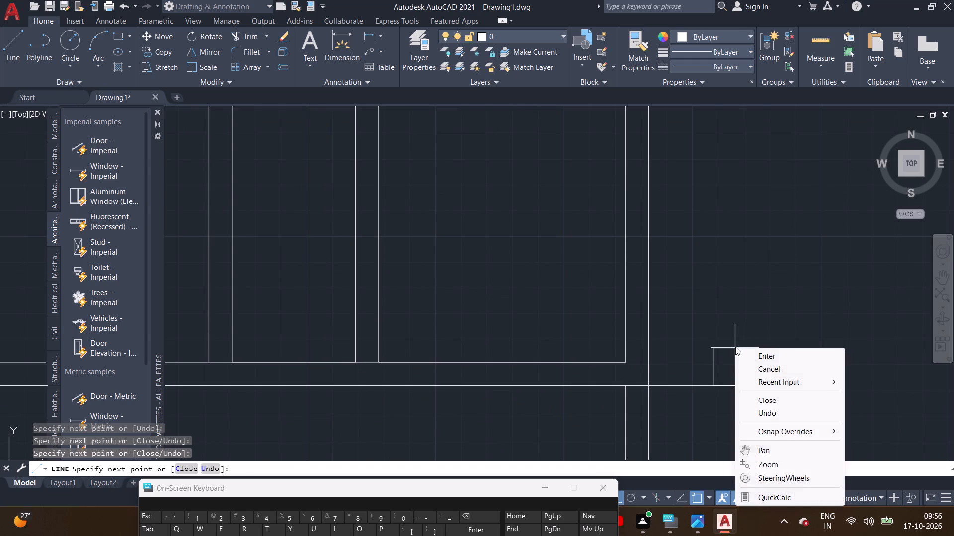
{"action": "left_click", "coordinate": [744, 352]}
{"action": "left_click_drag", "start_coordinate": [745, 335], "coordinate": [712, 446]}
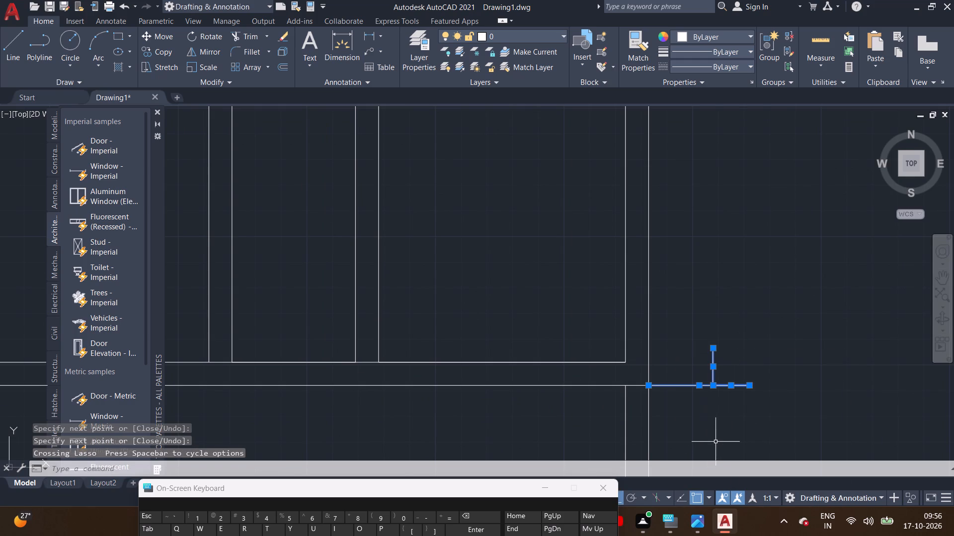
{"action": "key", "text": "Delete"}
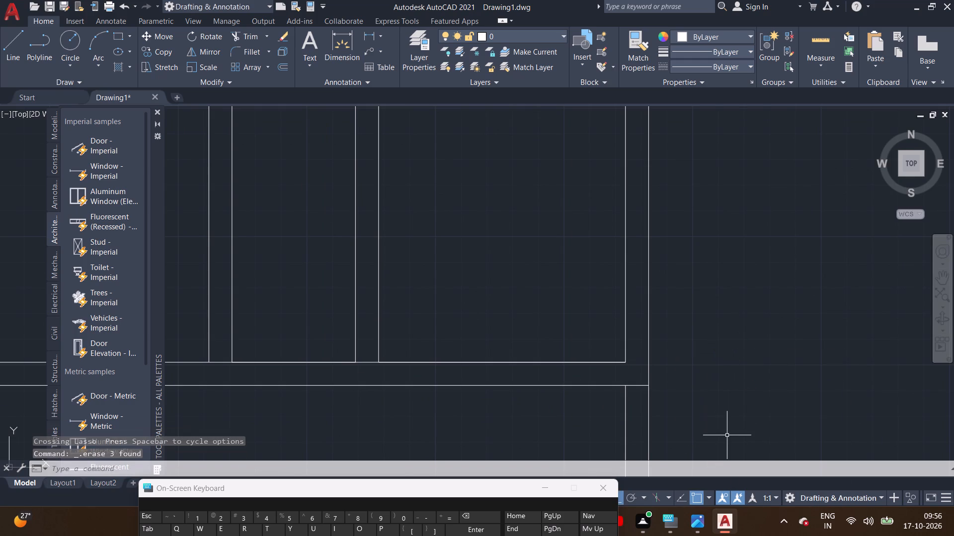
Trim away the east and west outer wall lines and the inner bottom line south of the long partition.
{"action": "scroll", "coordinate": [715, 430], "scroll_direction": "down", "scroll_amount": 2}
{"action": "middle_click_drag", "start_coordinate": [708, 429], "coordinate": [706, 258]}
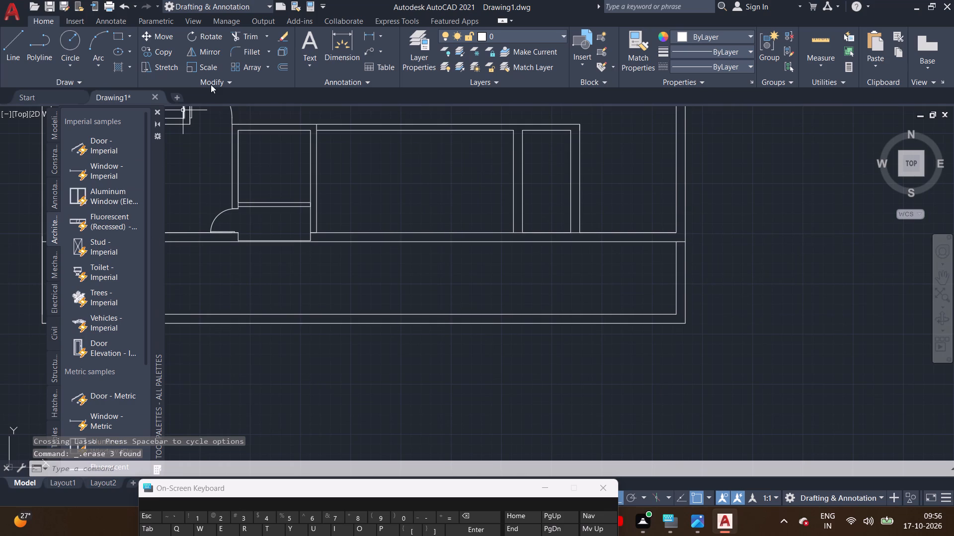
{"action": "left_click", "coordinate": [247, 37]}
{"action": "left_click_drag", "start_coordinate": [784, 291], "coordinate": [696, 310]}
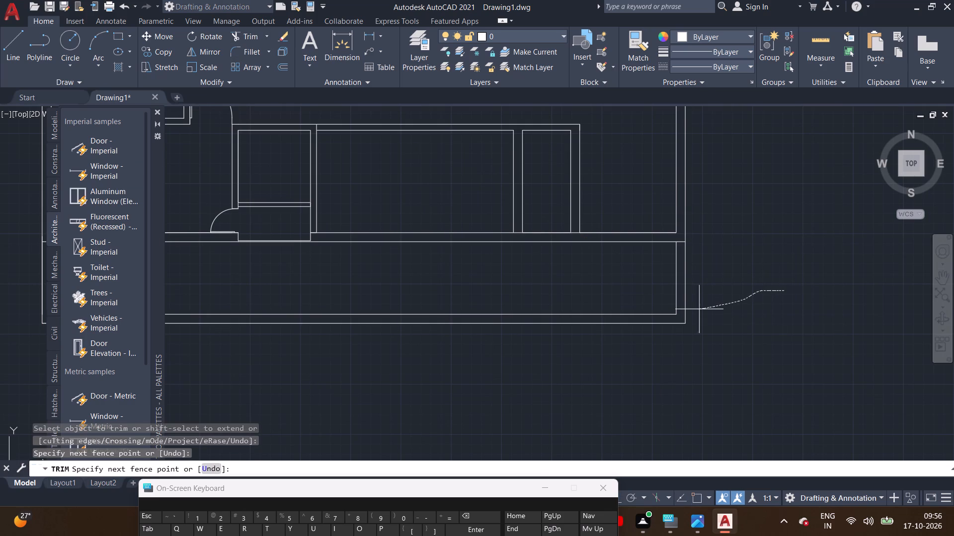
{"action": "left_click_drag", "start_coordinate": [696, 310], "coordinate": [547, 320]}
{"action": "left_click", "coordinate": [547, 320]}
{"action": "scroll", "coordinate": [525, 369], "scroll_direction": "down", "scroll_amount": 2}
{"action": "middle_click_drag", "start_coordinate": [525, 369], "coordinate": [636, 374]}
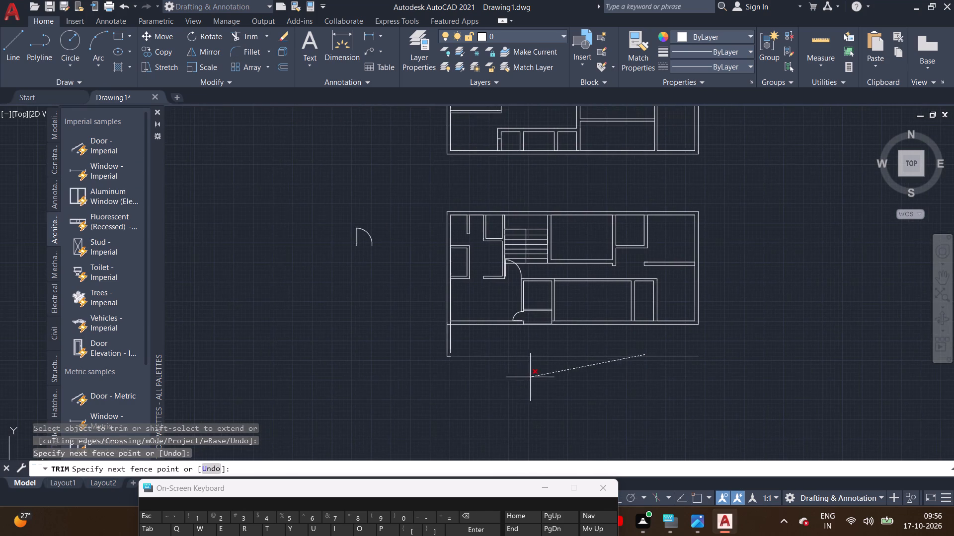
{"action": "scroll", "coordinate": [499, 370], "scroll_direction": "up", "scroll_amount": 2}
{"action": "double_click", "coordinate": [341, 288]}
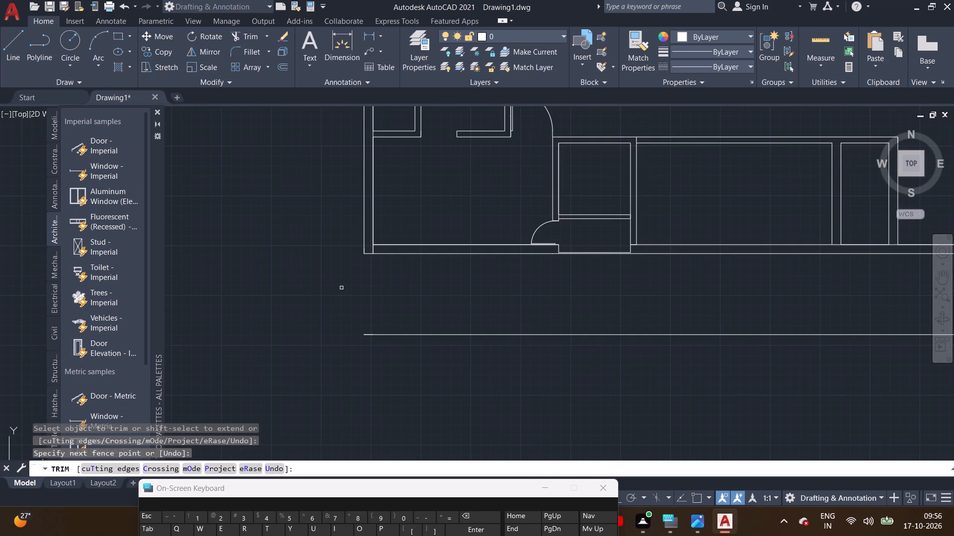
Trim away the remaining bottom line and its short west stub below the lower floor plan.
{"action": "left_click_drag", "start_coordinate": [345, 295], "coordinate": [509, 366]}
{"action": "left_click_drag", "start_coordinate": [383, 315], "coordinate": [359, 366]}
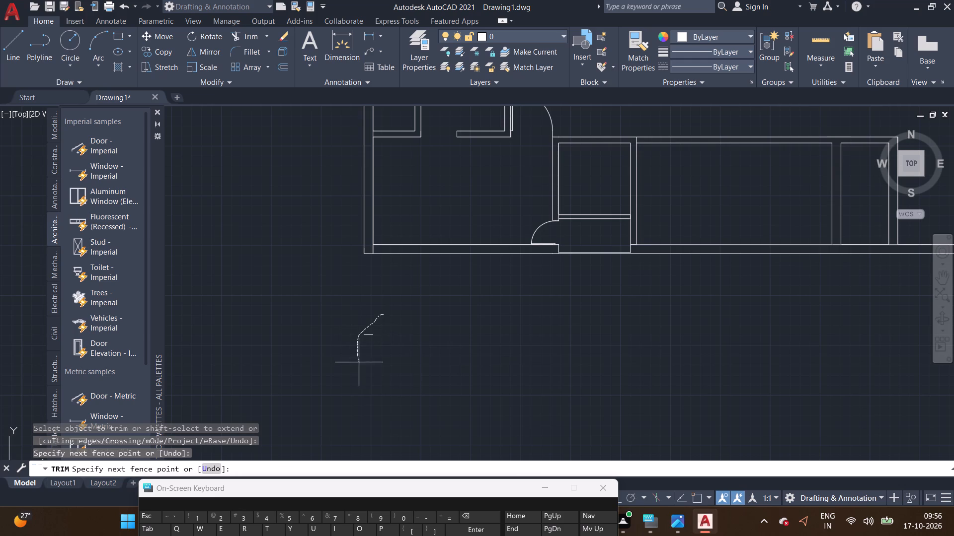
{"action": "left_click_drag", "start_coordinate": [359, 366], "coordinate": [369, 382]}
{"action": "left_click_drag", "start_coordinate": [363, 320], "coordinate": [377, 356]}
{"action": "left_click", "coordinate": [377, 356]}
Trim off the inner vertical stub crossing the south wall at the lower plan's southwest corner.
{"action": "scroll", "coordinate": [378, 350], "scroll_direction": "down", "scroll_amount": 3}
{"action": "scroll", "coordinate": [378, 347], "scroll_direction": "up", "scroll_amount": 2}
{"action": "middle_click_drag", "start_coordinate": [378, 344], "coordinate": [404, 412]}
{"action": "scroll", "coordinate": [404, 391], "scroll_direction": "up", "scroll_amount": 2}
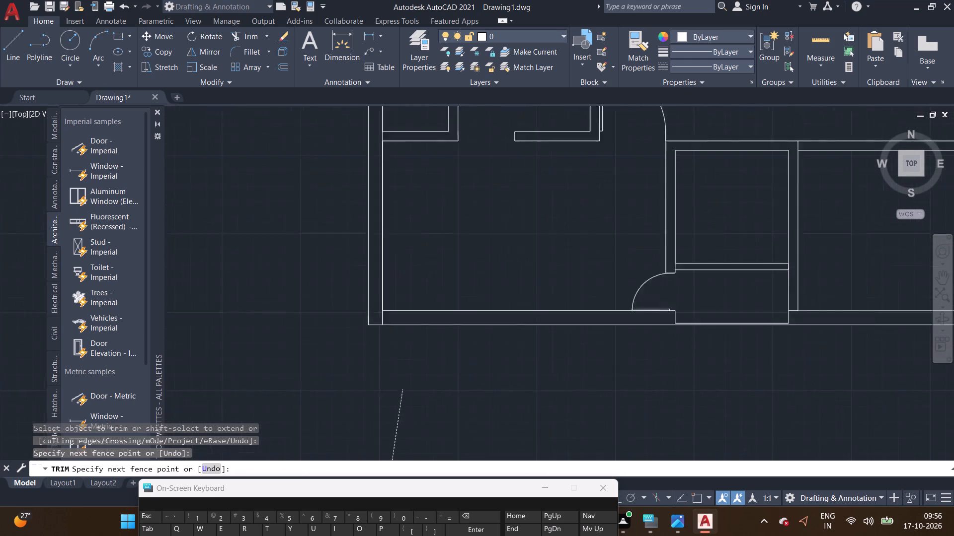
{"action": "scroll", "coordinate": [404, 390], "scroll_direction": "up", "scroll_amount": 2}
{"action": "middle_click_drag", "start_coordinate": [379, 361], "coordinate": [399, 411]}
{"action": "left_click", "coordinate": [386, 349]}
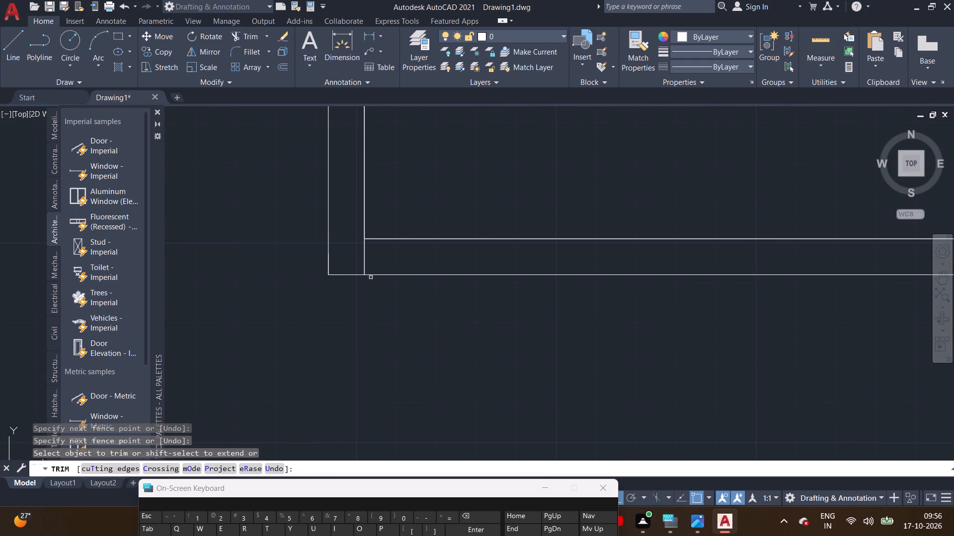
{"action": "left_click_drag", "start_coordinate": [368, 258], "coordinate": [339, 256]}
{"action": "left_click", "coordinate": [339, 256]}
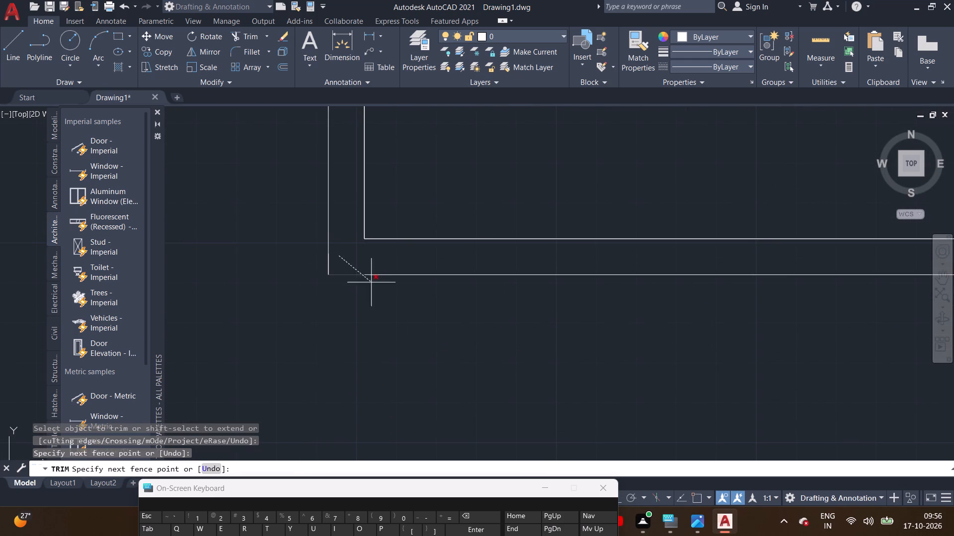
{"action": "left_click", "coordinate": [353, 254]}
{"action": "scroll", "coordinate": [461, 325], "scroll_direction": "down", "scroll_amount": 3}
{"action": "middle_click_drag", "start_coordinate": [536, 335], "coordinate": [448, 364]}
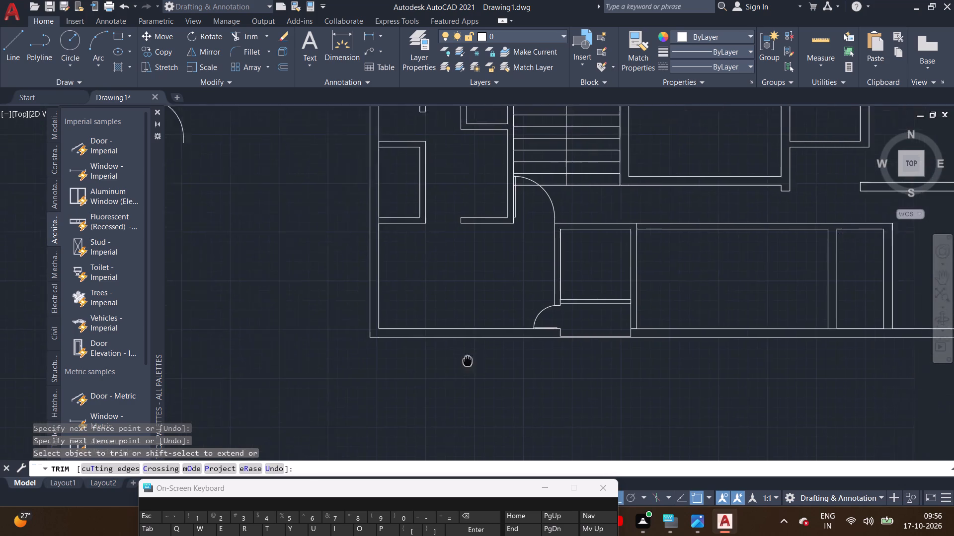
{"action": "middle_click_drag", "start_coordinate": [448, 364], "coordinate": [373, 369]}
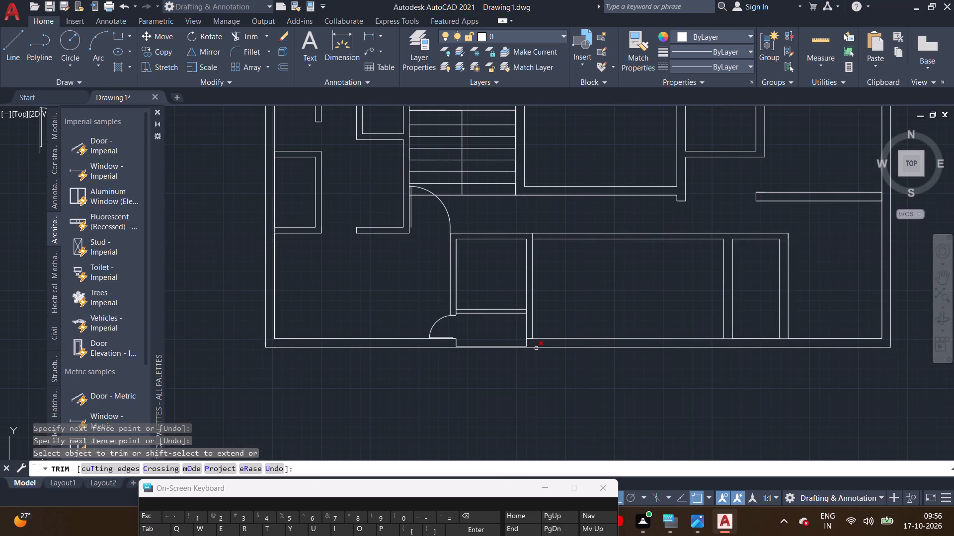
{"action": "right_click", "coordinate": [531, 410]}
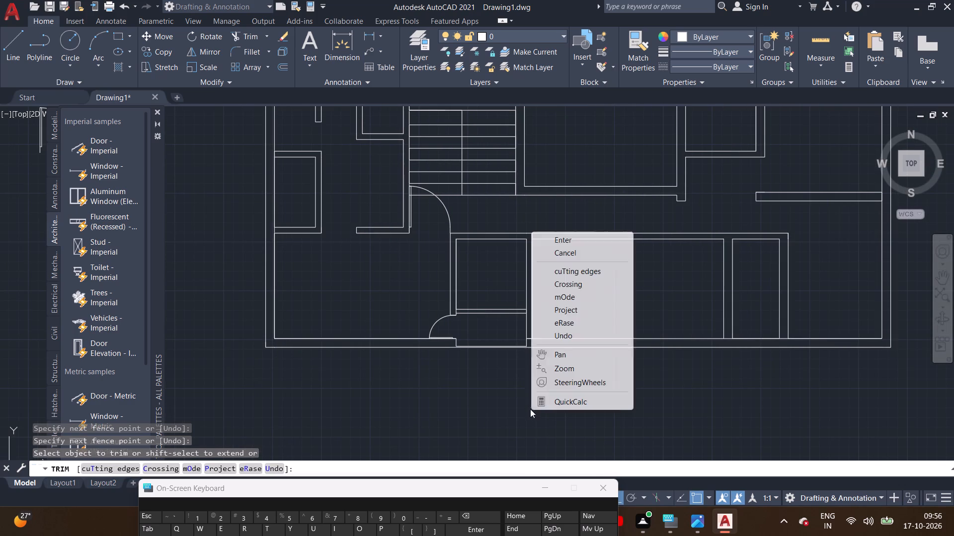
{"action": "double_click", "coordinate": [561, 236]}
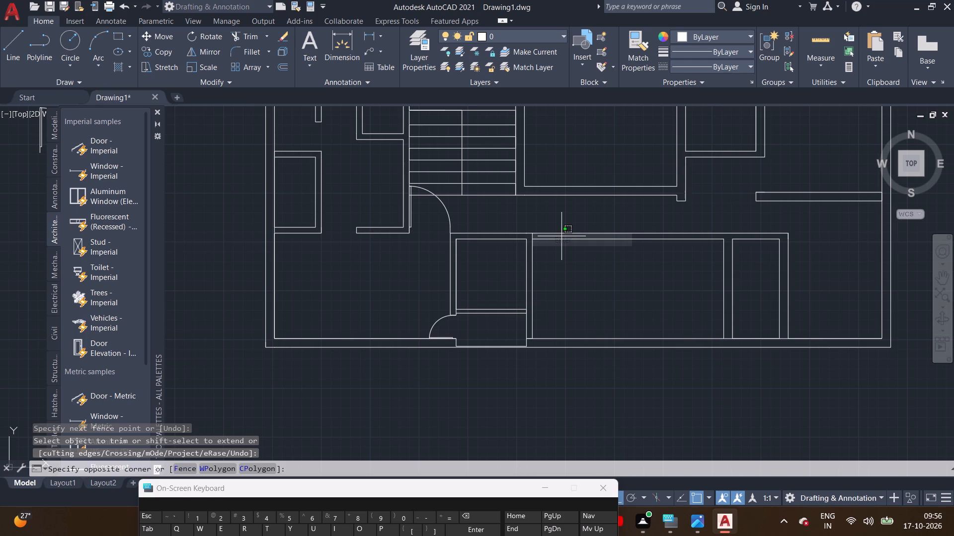
{"action": "left_click", "coordinate": [625, 305]}
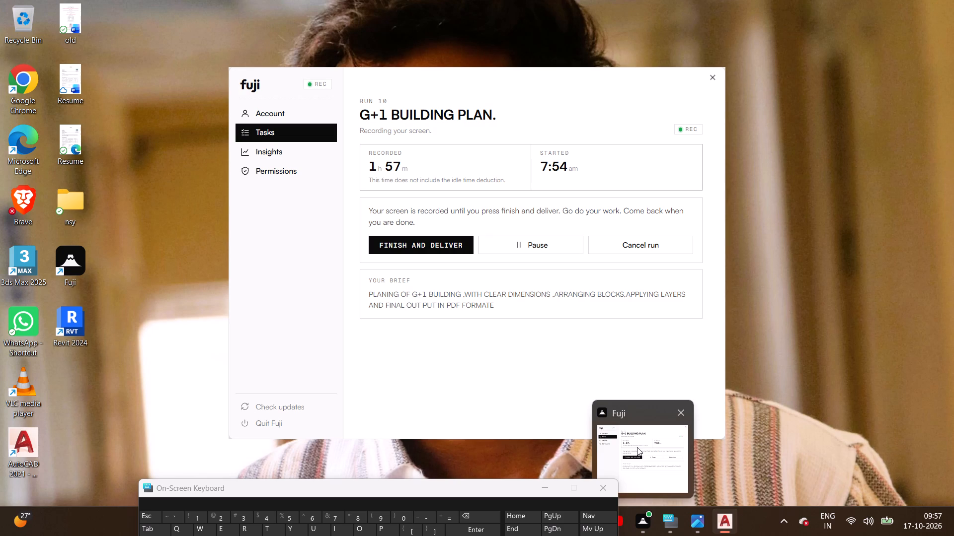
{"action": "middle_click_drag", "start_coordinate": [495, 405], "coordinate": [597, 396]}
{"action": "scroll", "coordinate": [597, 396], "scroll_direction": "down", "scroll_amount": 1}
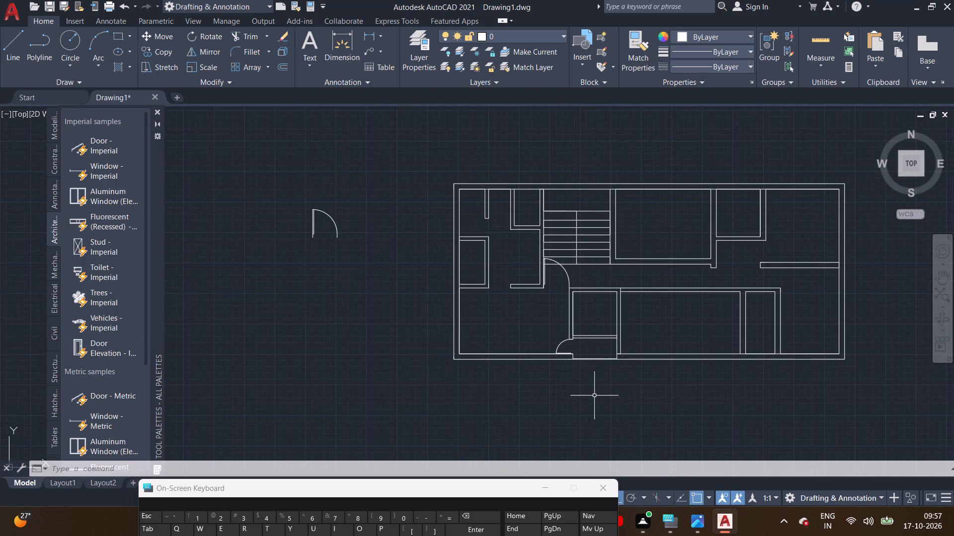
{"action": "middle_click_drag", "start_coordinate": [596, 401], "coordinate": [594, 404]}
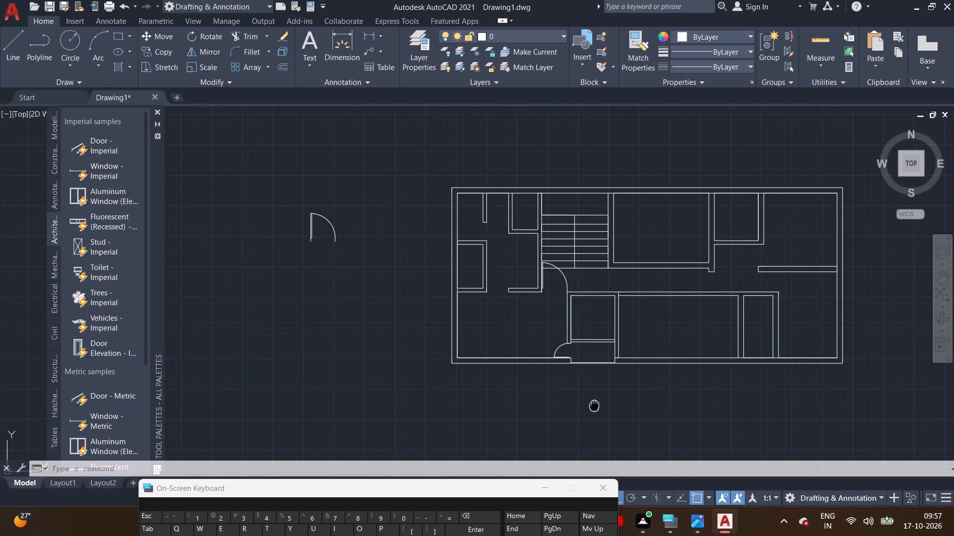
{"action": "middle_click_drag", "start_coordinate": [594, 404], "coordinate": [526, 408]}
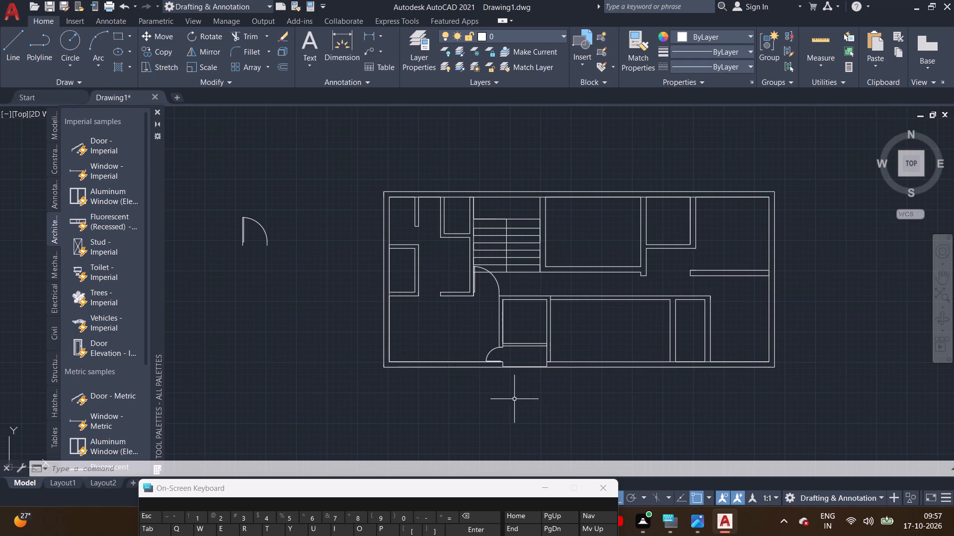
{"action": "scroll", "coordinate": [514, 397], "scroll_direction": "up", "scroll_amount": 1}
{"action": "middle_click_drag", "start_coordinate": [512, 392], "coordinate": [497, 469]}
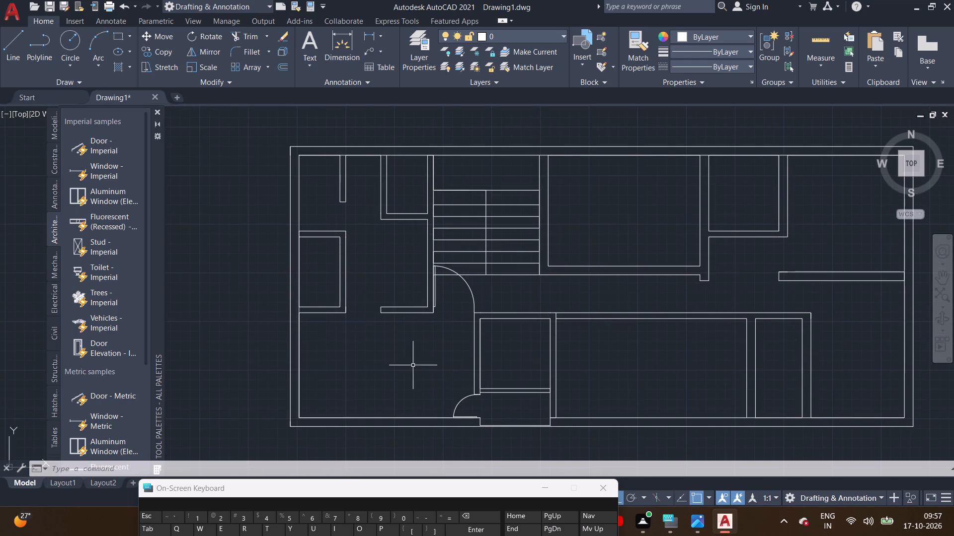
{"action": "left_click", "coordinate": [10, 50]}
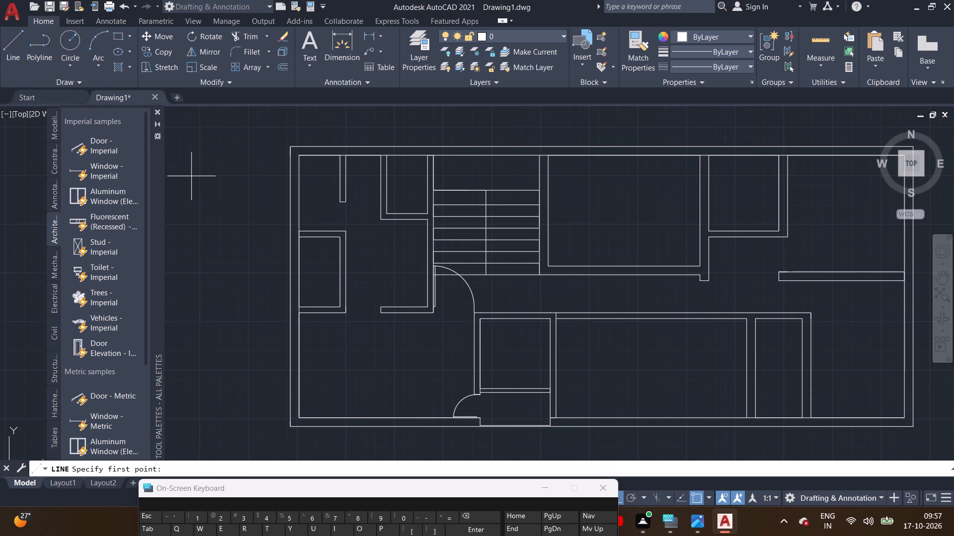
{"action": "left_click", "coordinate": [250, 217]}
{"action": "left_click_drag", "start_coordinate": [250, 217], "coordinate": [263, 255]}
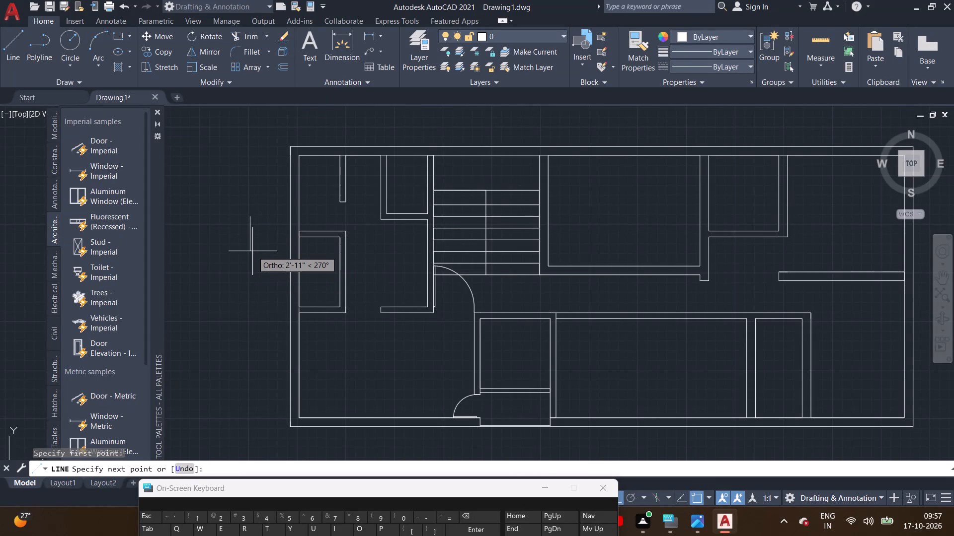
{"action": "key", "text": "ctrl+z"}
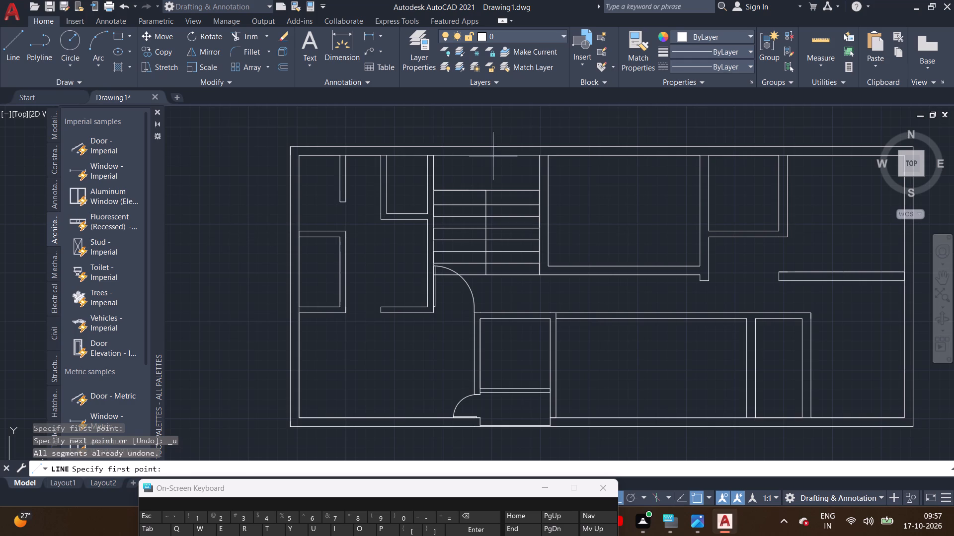
Draw a 2' wide window opening across the lower plan's north wall, just east of its inner northwest corner.
{"action": "scroll", "coordinate": [536, 218], "scroll_direction": "down", "scroll_amount": 2}
{"action": "middle_click_drag", "start_coordinate": [619, 179], "coordinate": [658, 181]}
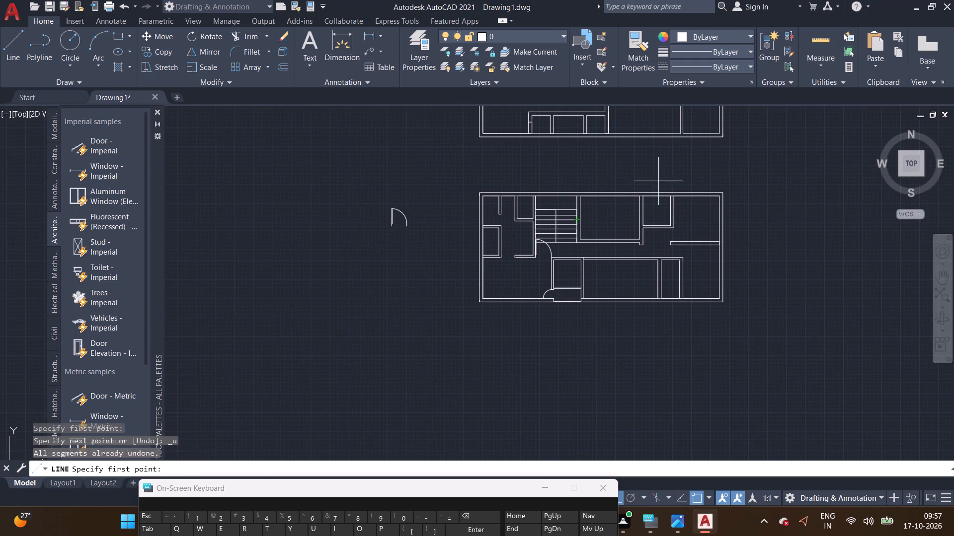
{"action": "left_click", "coordinate": [7, 47]}
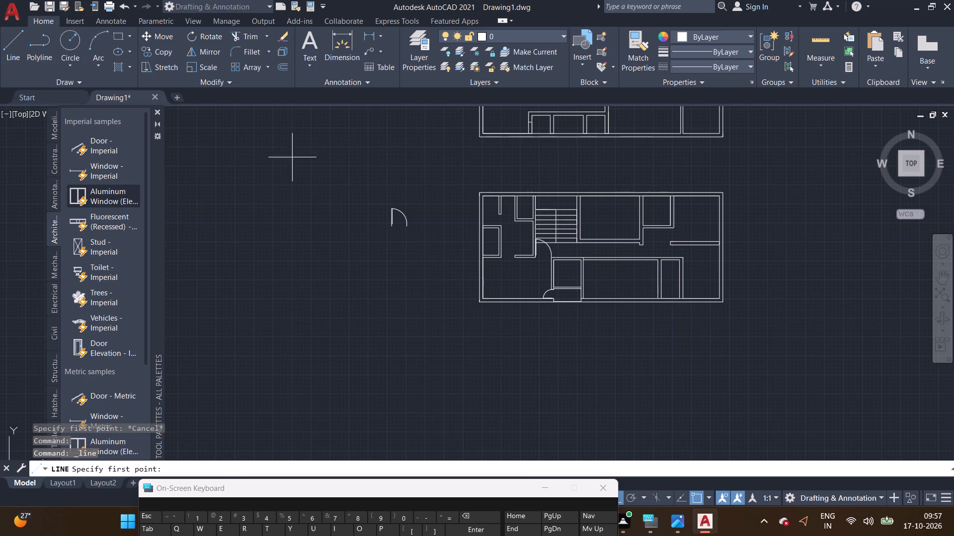
{"action": "scroll", "coordinate": [516, 202], "scroll_direction": "up", "scroll_amount": 2}
{"action": "scroll", "coordinate": [438, 202], "scroll_direction": "up", "scroll_amount": 1}
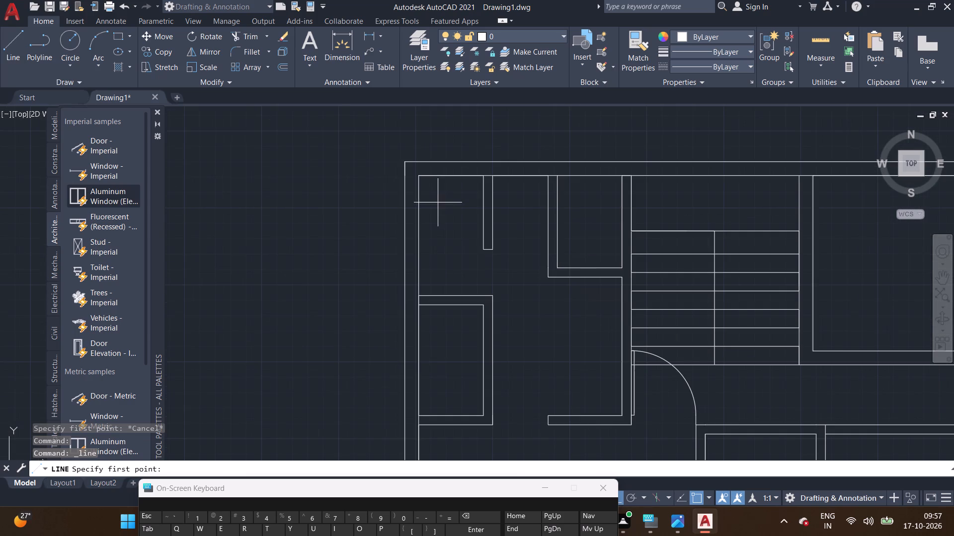
{"action": "left_click", "coordinate": [421, 178]}
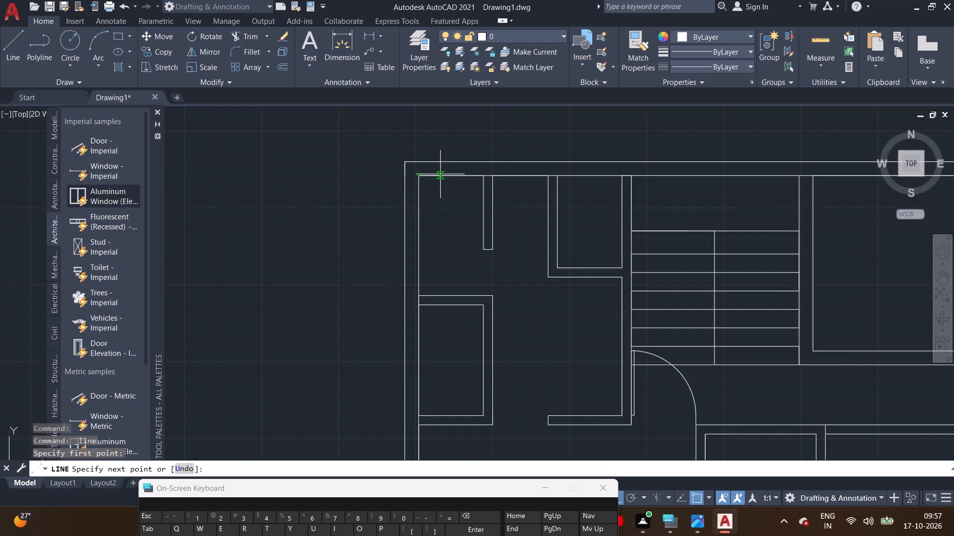
{"action": "scroll", "coordinate": [440, 174], "scroll_direction": "up", "scroll_amount": 2}
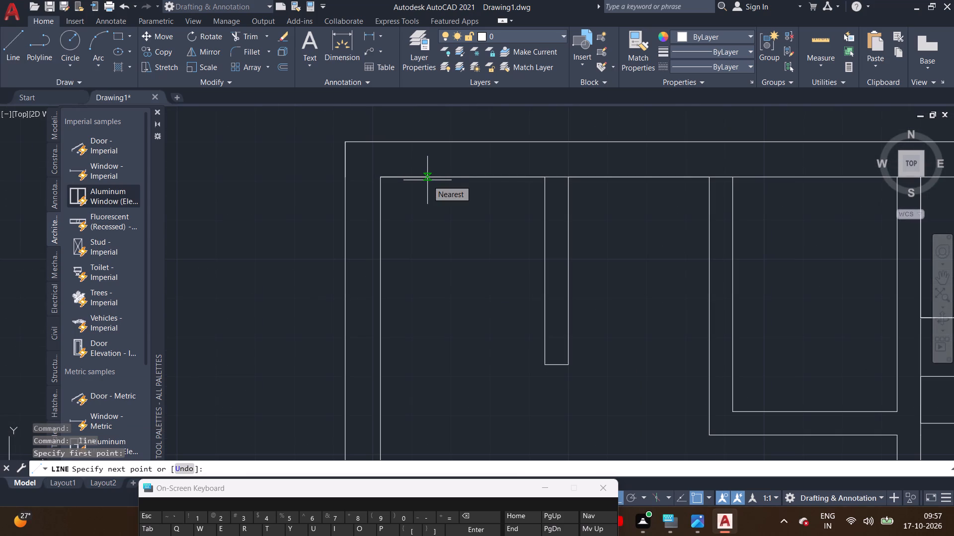
{"action": "left_click", "coordinate": [427, 180]}
{"action": "left_click", "coordinate": [424, 140]}
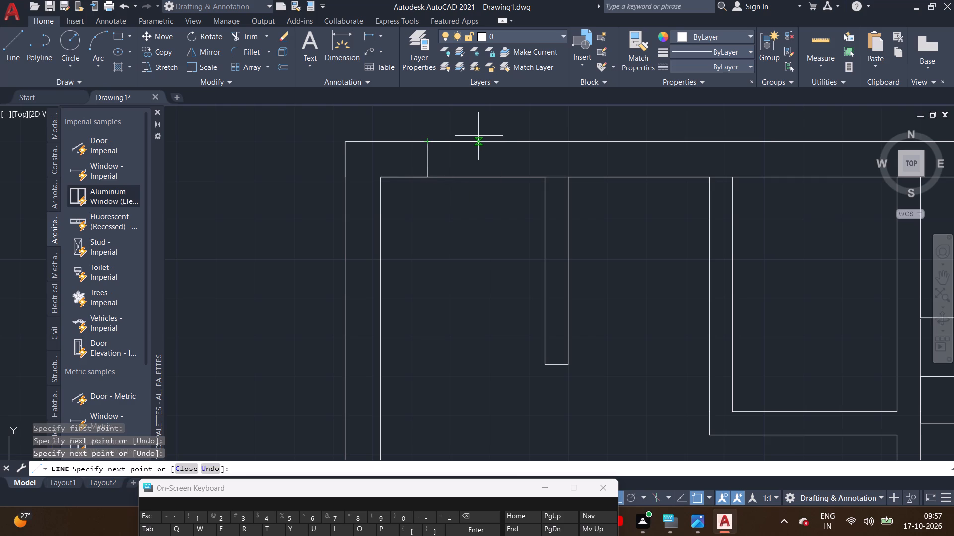
{"action": "type", "text": "2'"}
{"action": "key", "text": "Return"}
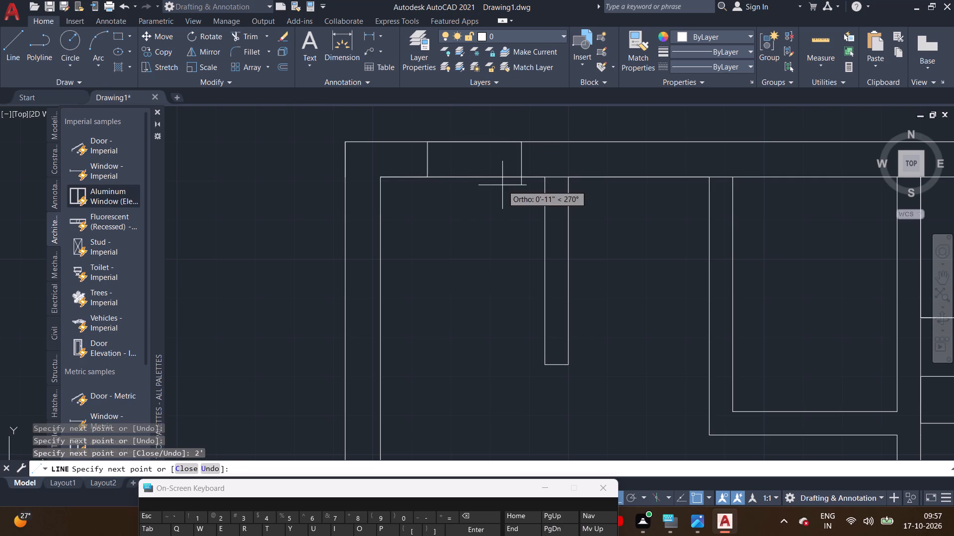
{"action": "left_click", "coordinate": [522, 179]}
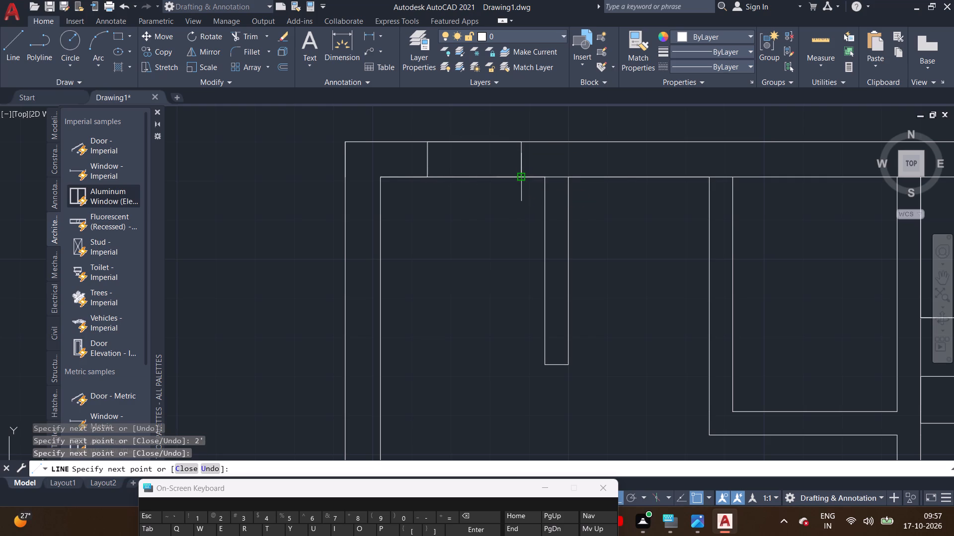
{"action": "right_click", "coordinate": [519, 179]}
{"action": "left_click", "coordinate": [549, 182]}
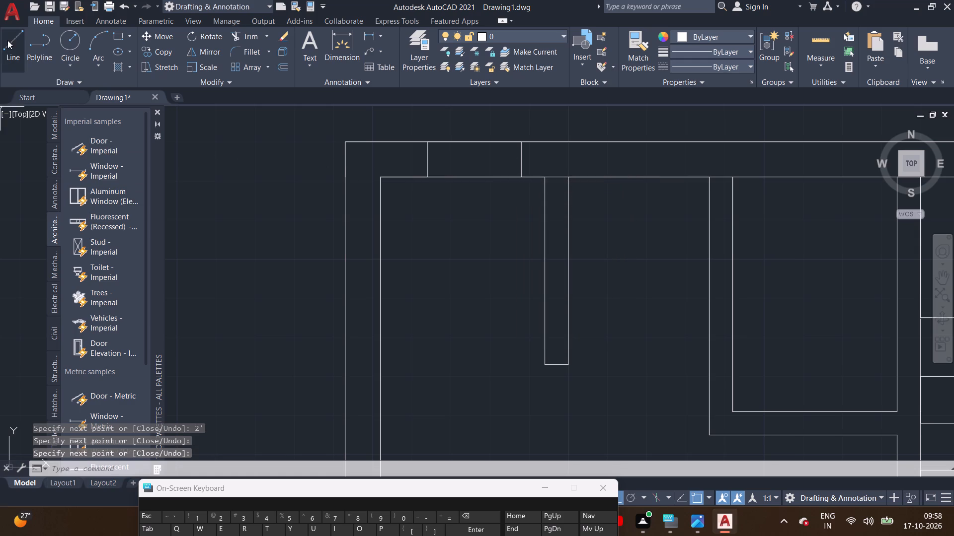
Draw a horizontal line through the middle of the new window opening, joining its two jambs.
{"action": "left_click", "coordinate": [7, 40]}
{"action": "left_click", "coordinate": [427, 156]}
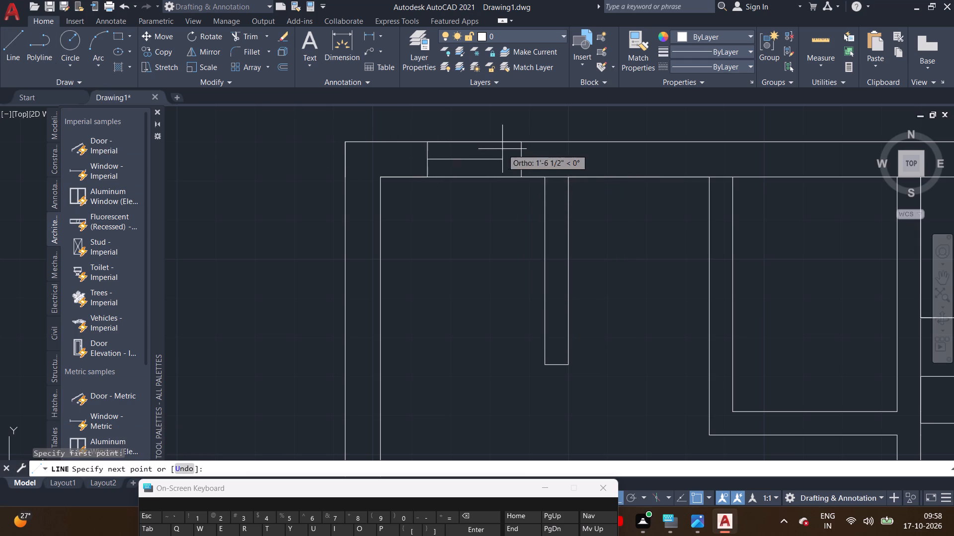
{"action": "left_click", "coordinate": [524, 159]}
{"action": "right_click", "coordinate": [525, 160]}
{"action": "left_click", "coordinate": [559, 171]}
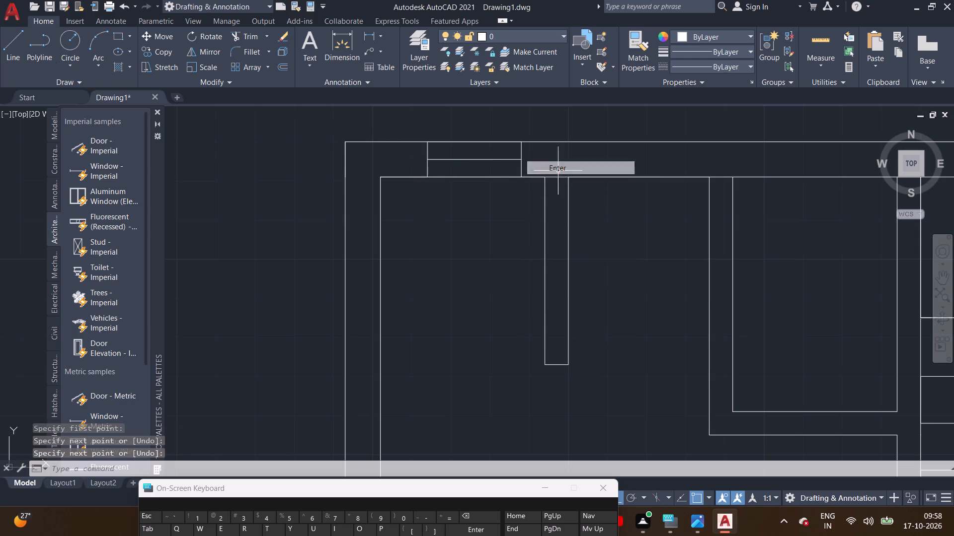
Offset the window's middle line 1" toward the inside of the building to form the glazing pair.
{"action": "left_click", "coordinate": [483, 159]}
{"action": "type", "text": "OFF"}
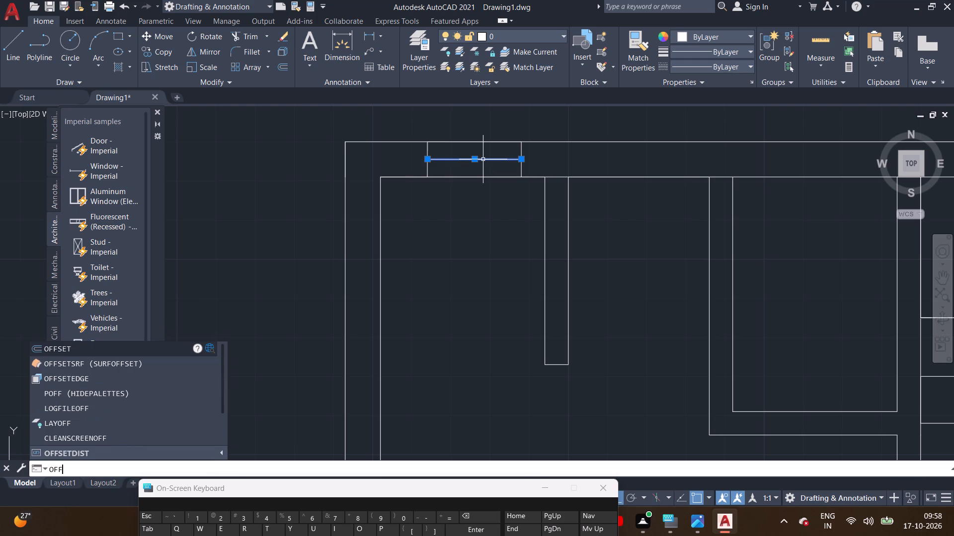
{"action": "key", "text": "Return"}
{"action": "key", "text": "1"}
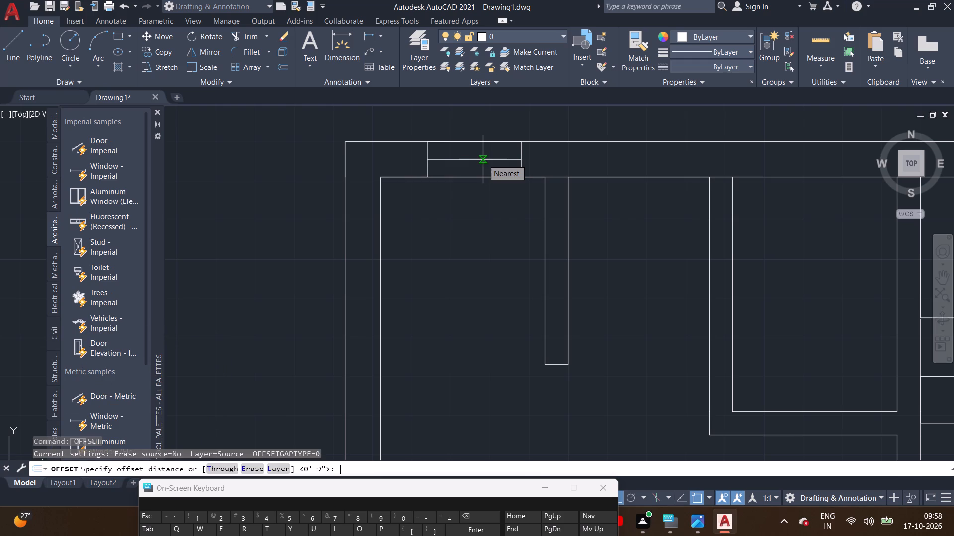
{"action": "key", "text": "shift+quotedbl"}
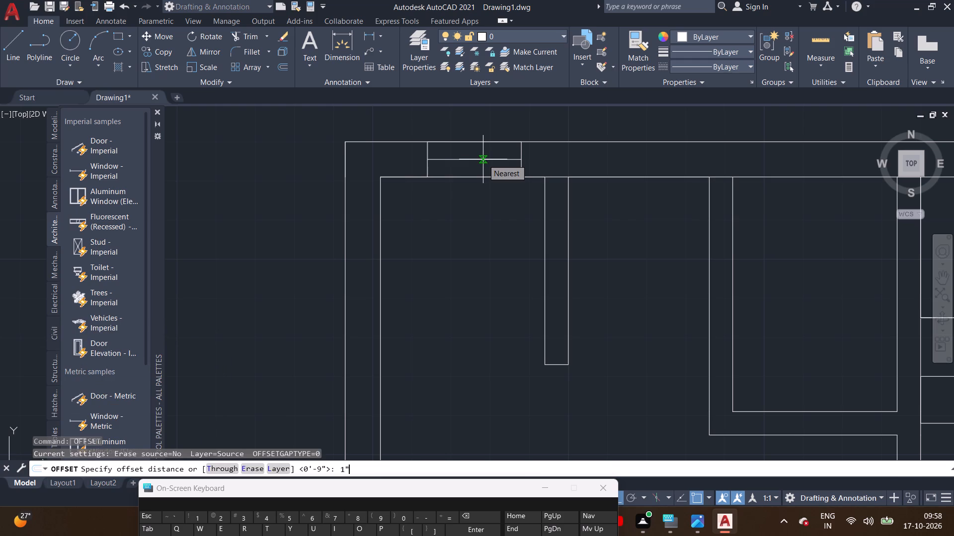
{"action": "key", "text": "Return"}
{"action": "left_click", "coordinate": [477, 169]}
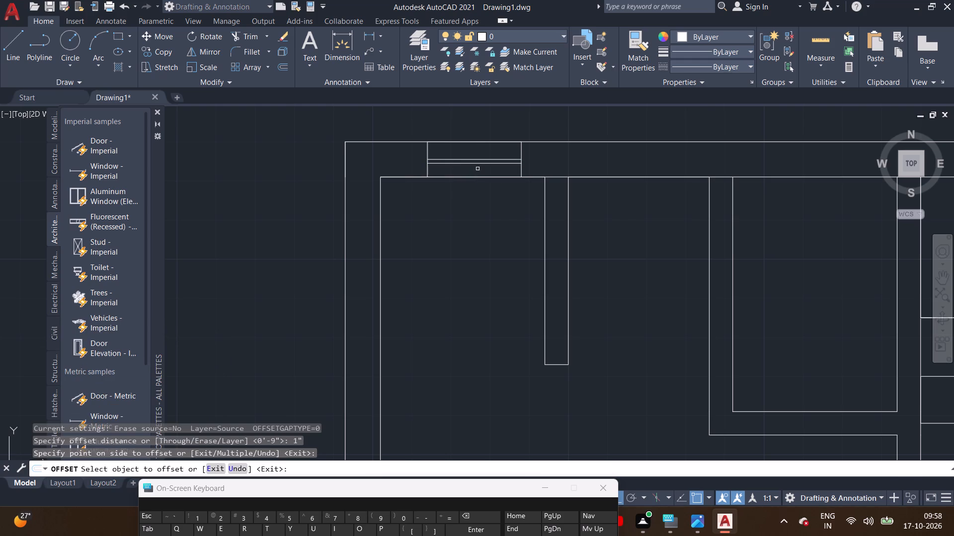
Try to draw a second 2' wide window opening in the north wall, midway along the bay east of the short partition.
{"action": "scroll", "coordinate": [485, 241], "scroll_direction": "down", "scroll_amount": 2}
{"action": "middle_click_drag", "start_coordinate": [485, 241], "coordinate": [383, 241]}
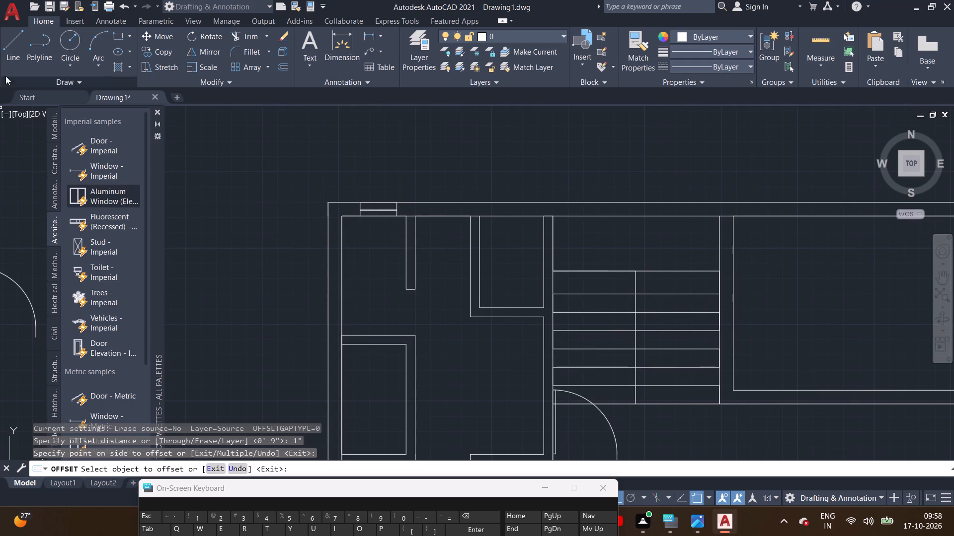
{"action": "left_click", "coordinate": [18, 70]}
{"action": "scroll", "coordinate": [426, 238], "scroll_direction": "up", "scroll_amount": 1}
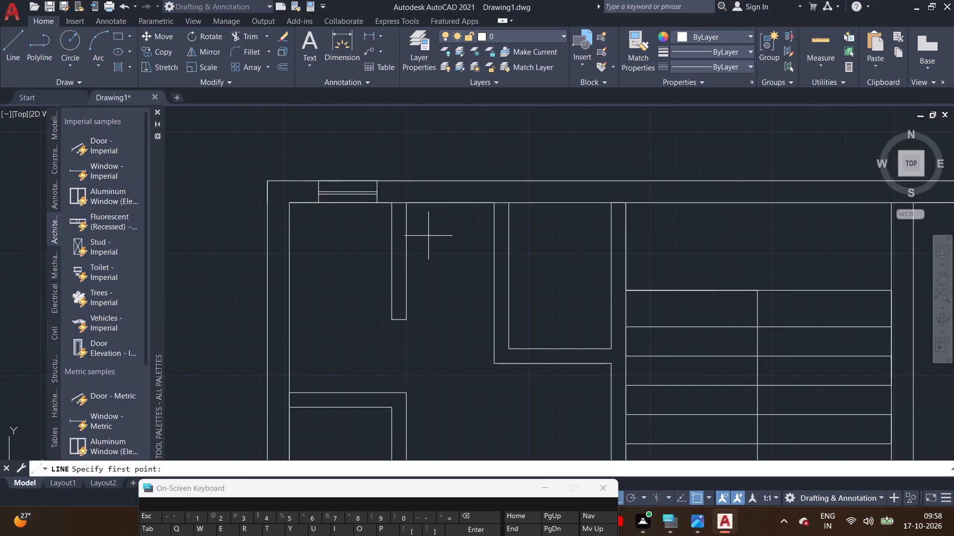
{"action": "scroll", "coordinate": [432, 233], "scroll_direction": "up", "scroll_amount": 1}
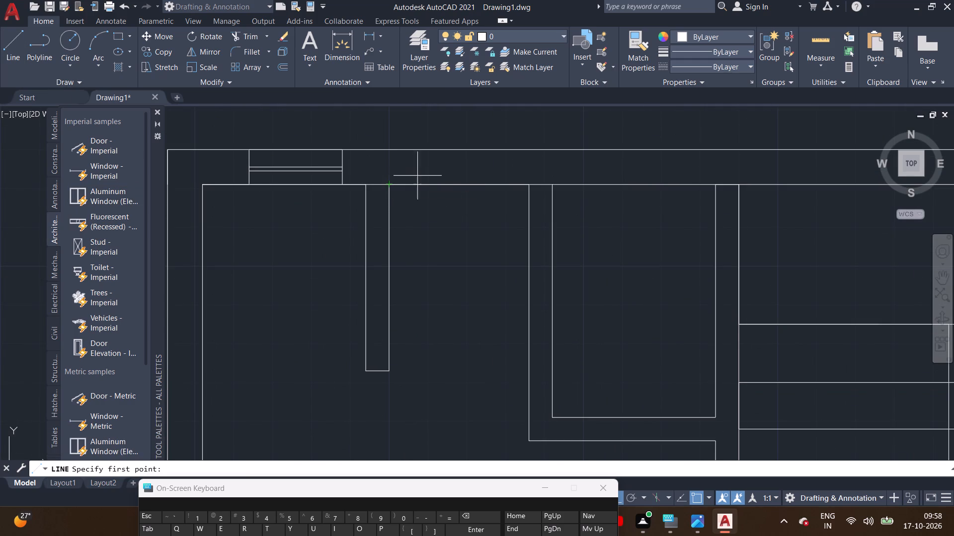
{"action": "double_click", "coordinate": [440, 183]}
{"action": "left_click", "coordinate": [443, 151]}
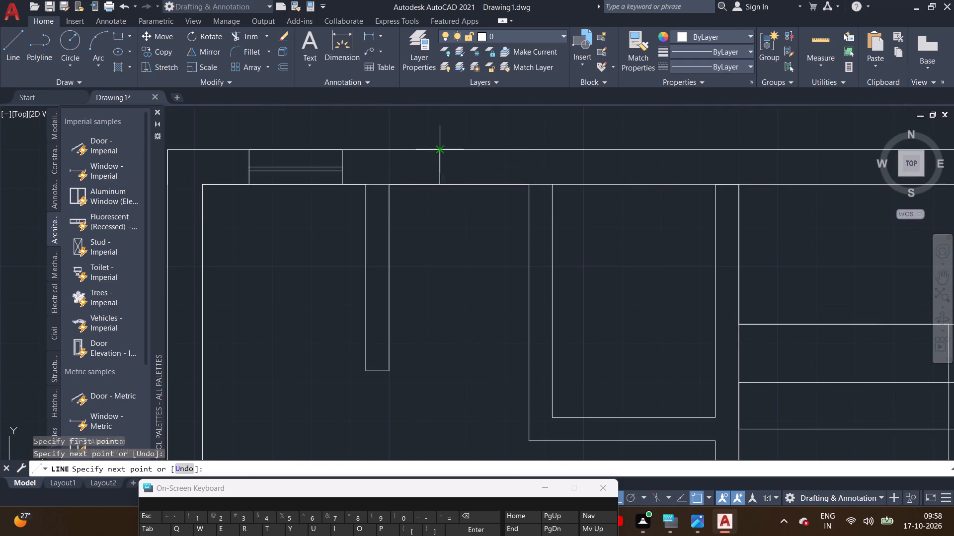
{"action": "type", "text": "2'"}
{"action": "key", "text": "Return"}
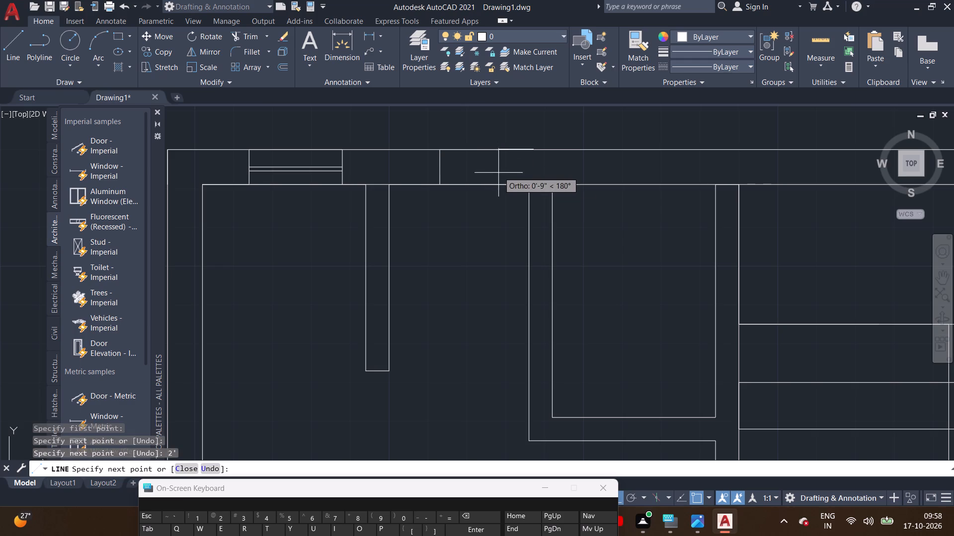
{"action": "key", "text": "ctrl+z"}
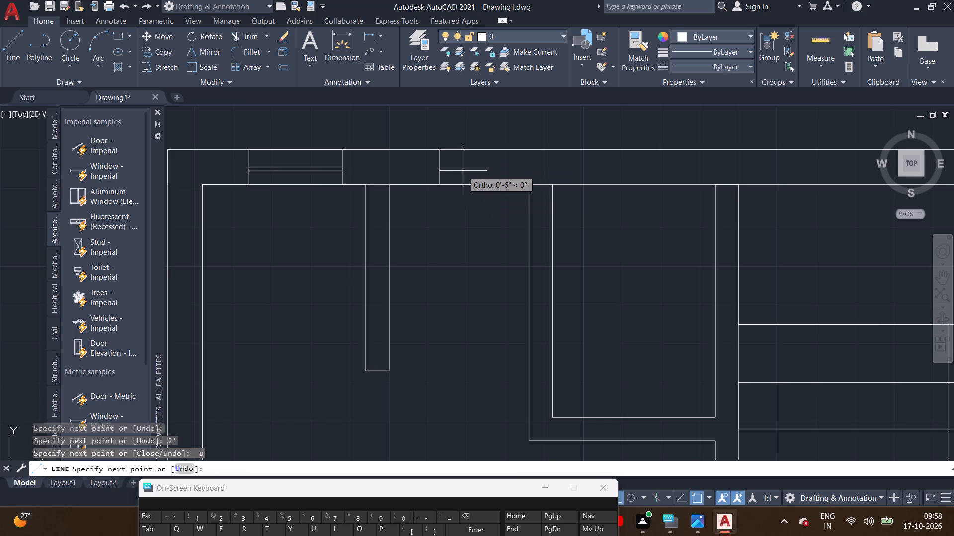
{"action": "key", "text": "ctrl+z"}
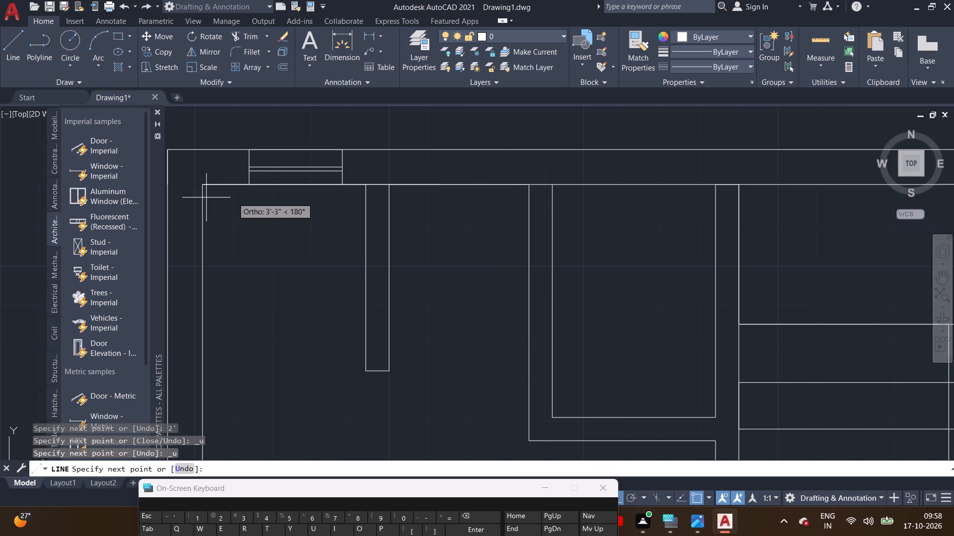
Draw a 2' wide window opening across the north wall, beginning just east of the short partition near the northwest corner.
{"action": "left_click", "coordinate": [14, 54]}
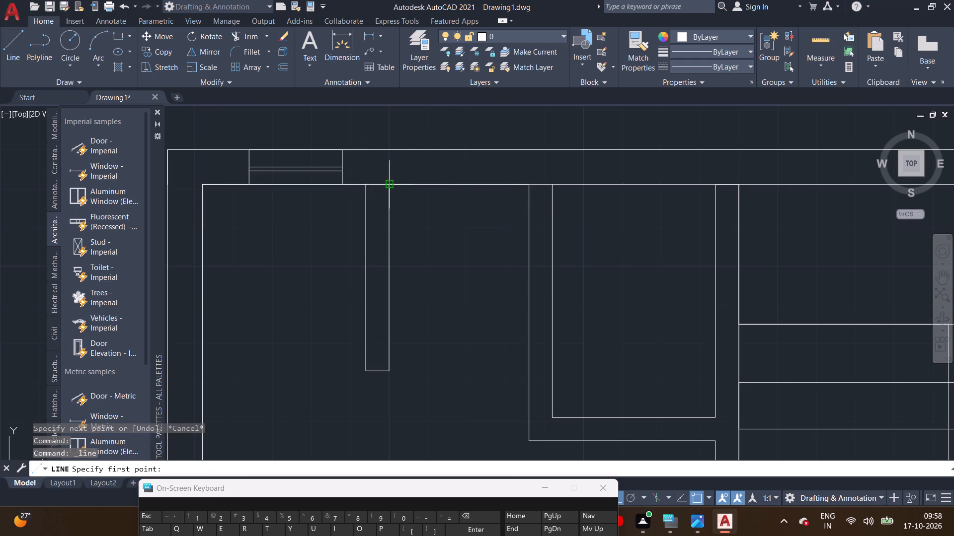
{"action": "left_click", "coordinate": [390, 187]}
{"action": "left_click", "coordinate": [413, 183]}
{"action": "left_click", "coordinate": [412, 149]}
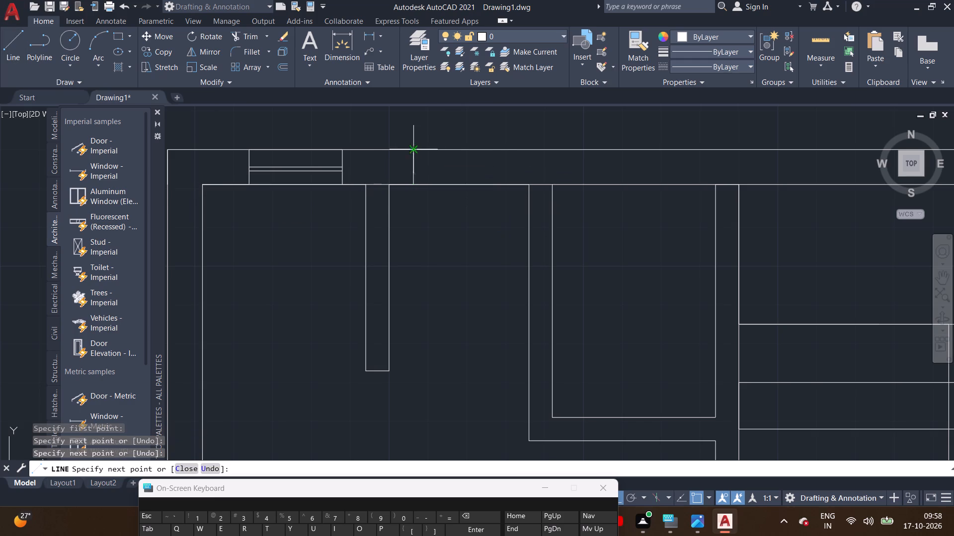
{"action": "type", "text": "2';"}
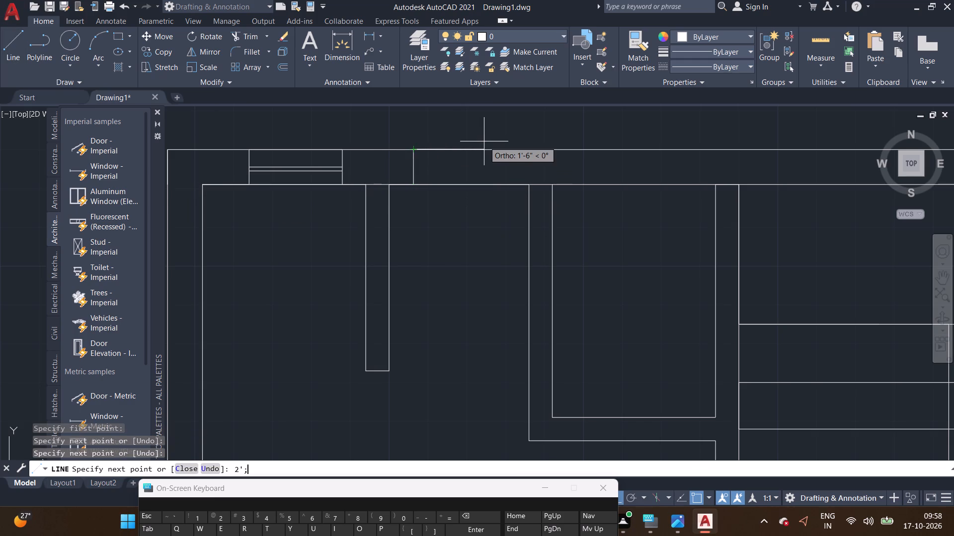
{"action": "key", "text": "Return"}
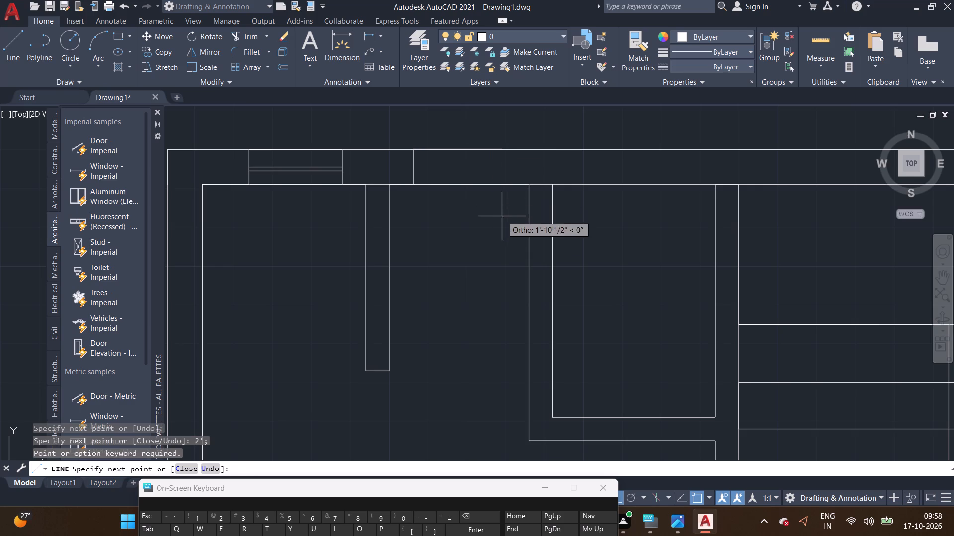
{"action": "type", "text": "2'"}
{"action": "key", "text": "Return"}
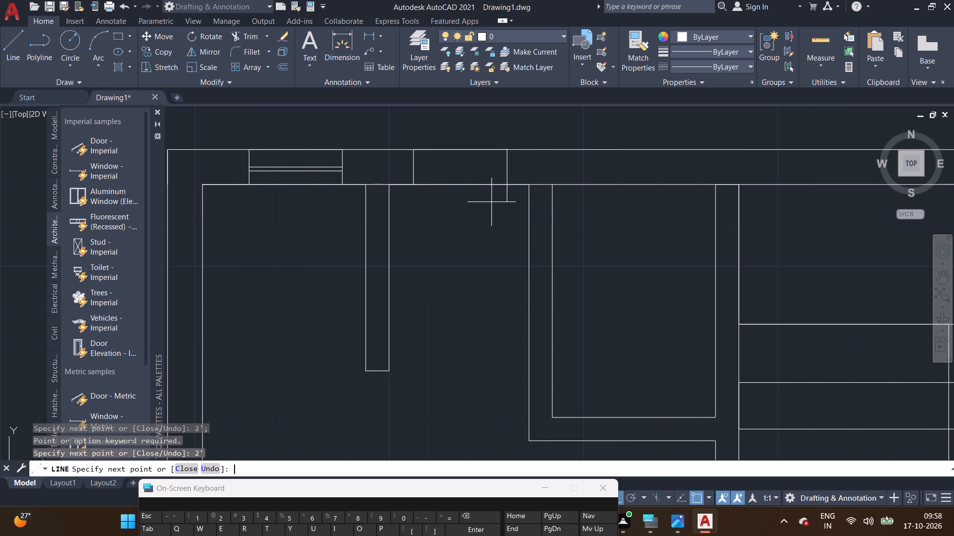
{"action": "scroll", "coordinate": [504, 199], "scroll_direction": "up", "scroll_amount": 3}
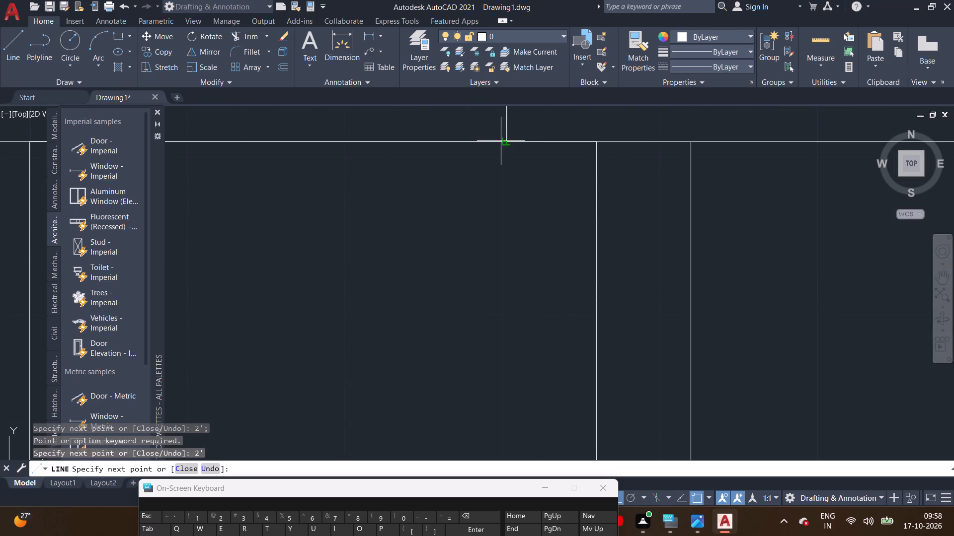
{"action": "left_click", "coordinate": [504, 144]}
{"action": "right_click", "coordinate": [493, 181]}
{"action": "right_click", "coordinate": [493, 181]}
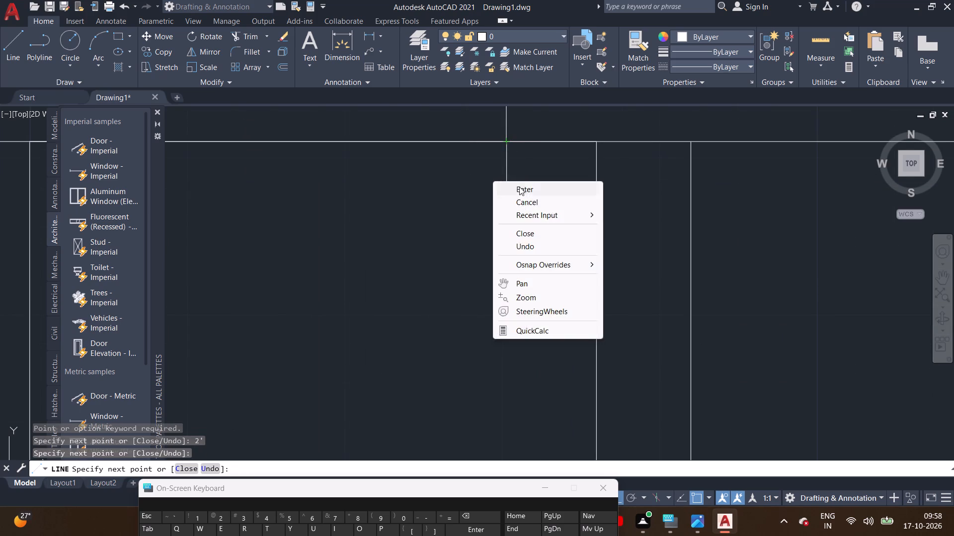
{"action": "left_click", "coordinate": [518, 178]}
{"action": "scroll", "coordinate": [467, 236], "scroll_direction": "down", "scroll_amount": 2}
{"action": "right_click", "coordinate": [492, 236]}
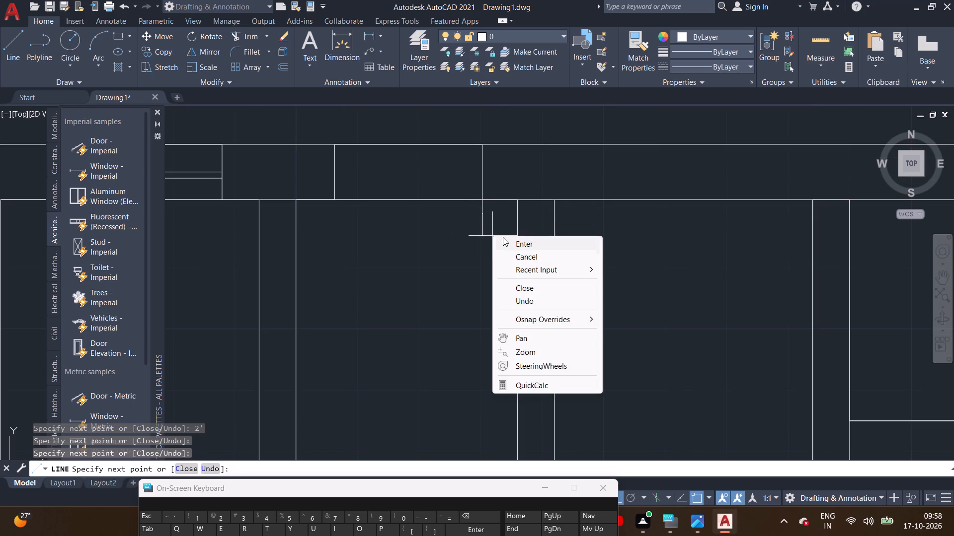
{"action": "left_click", "coordinate": [503, 237]}
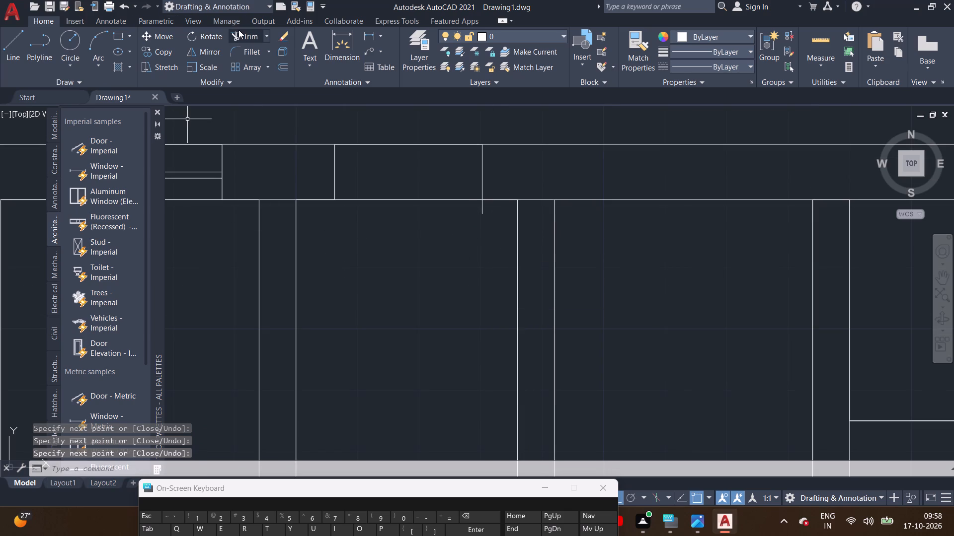
Trim off the second window opening's east jamb where it overshoots the north wall's inner face.
{"action": "left_click", "coordinate": [238, 30]}
{"action": "scroll", "coordinate": [461, 216], "scroll_direction": "up", "scroll_amount": 2}
{"action": "left_click_drag", "start_coordinate": [519, 184], "coordinate": [504, 189]}
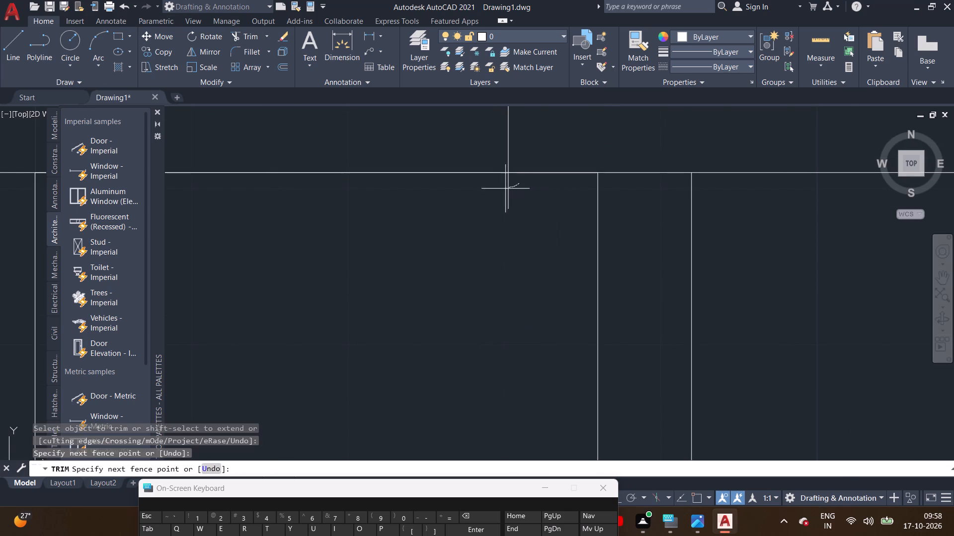
{"action": "left_click_drag", "start_coordinate": [504, 189], "coordinate": [487, 197]}
{"action": "scroll", "coordinate": [459, 291], "scroll_direction": "down", "scroll_amount": 4}
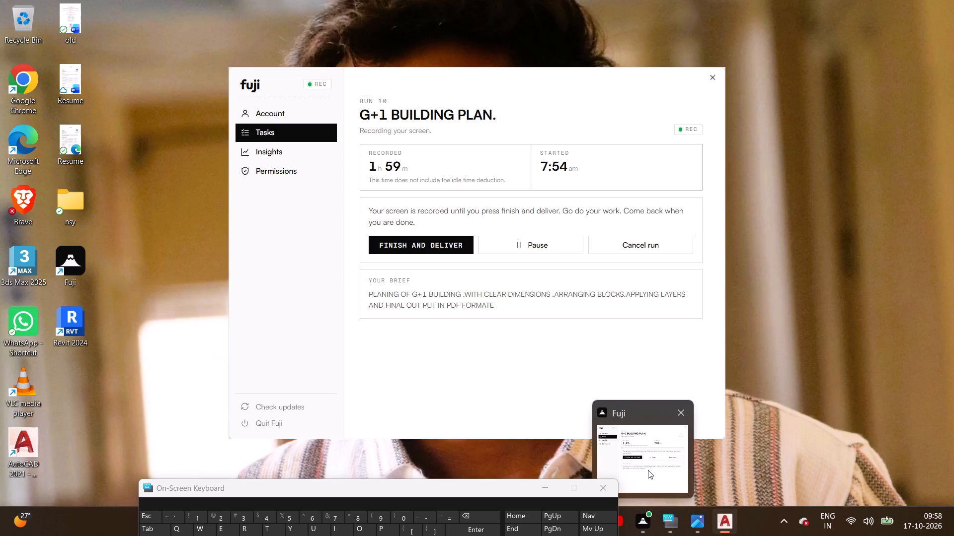
{"action": "middle_click_drag", "start_coordinate": [453, 378], "coordinate": [450, 336]}
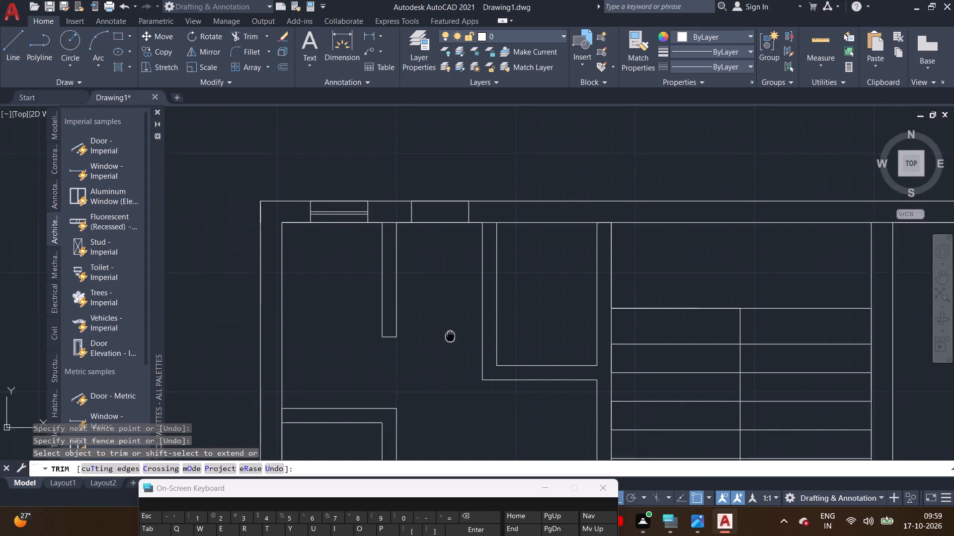
{"action": "middle_click_drag", "start_coordinate": [450, 336], "coordinate": [448, 319]}
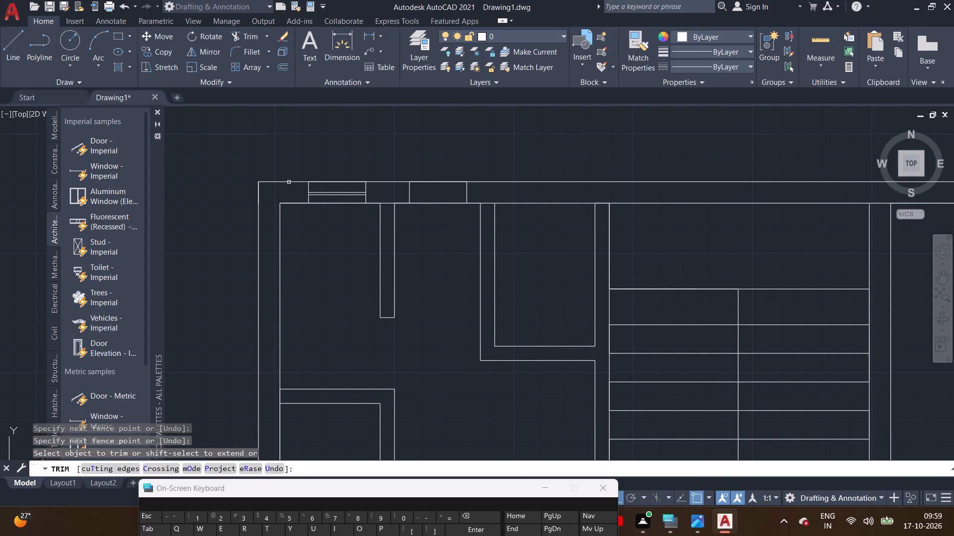
Draw a horizontal glazing line between the jamb midpoints of the second north-wall window opening.
{"action": "double_click", "coordinate": [9, 55]}
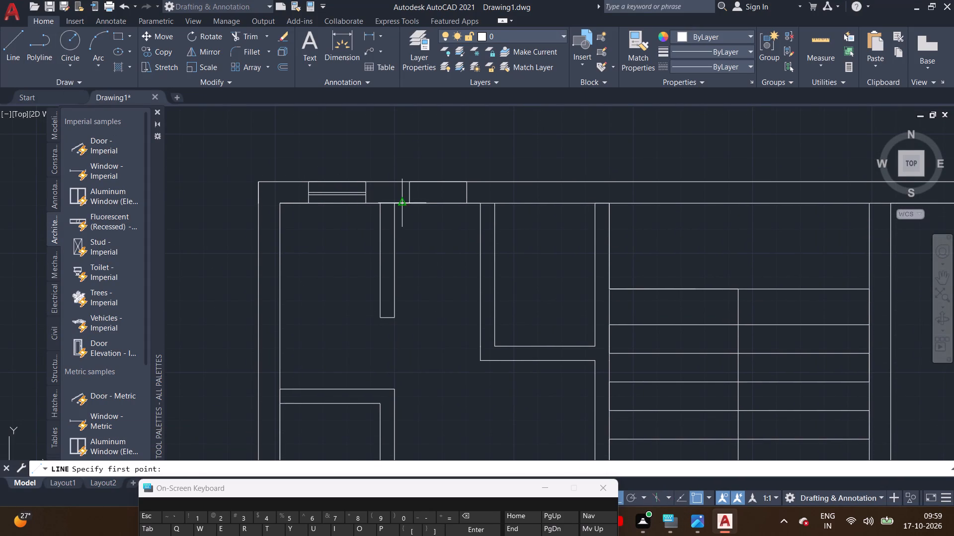
{"action": "scroll", "coordinate": [405, 205], "scroll_direction": "up", "scroll_amount": 2}
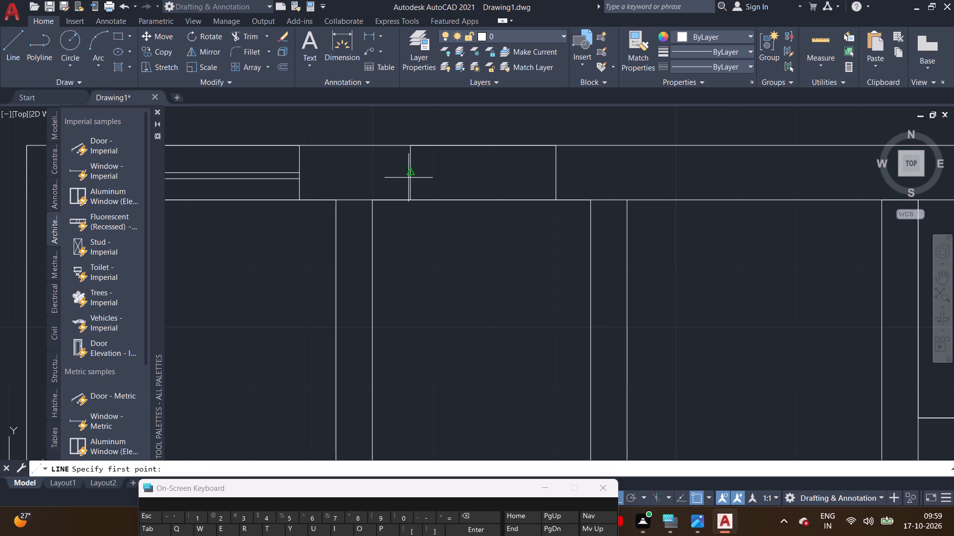
{"action": "left_click", "coordinate": [408, 178]}
{"action": "left_click", "coordinate": [554, 169]}
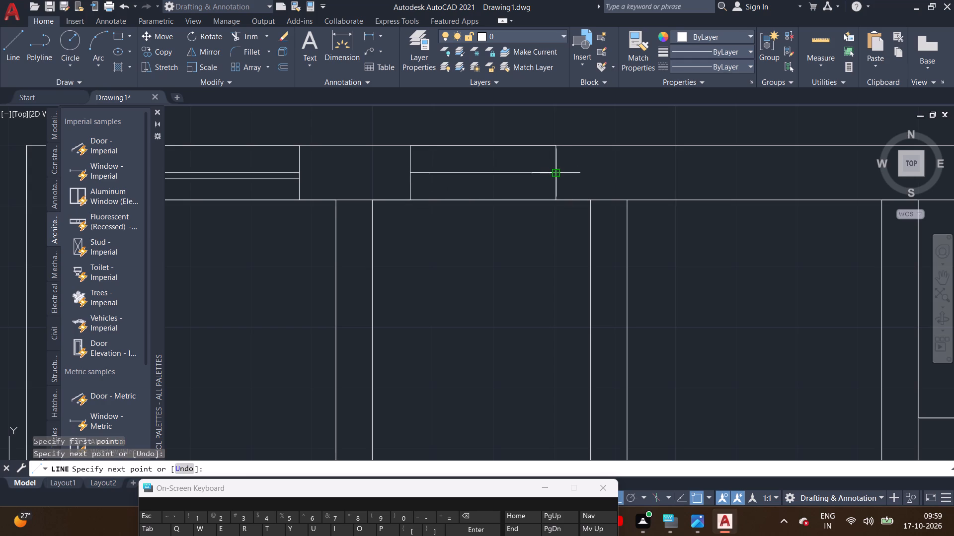
{"action": "right_click", "coordinate": [554, 169]}
{"action": "left_click", "coordinate": [572, 181]}
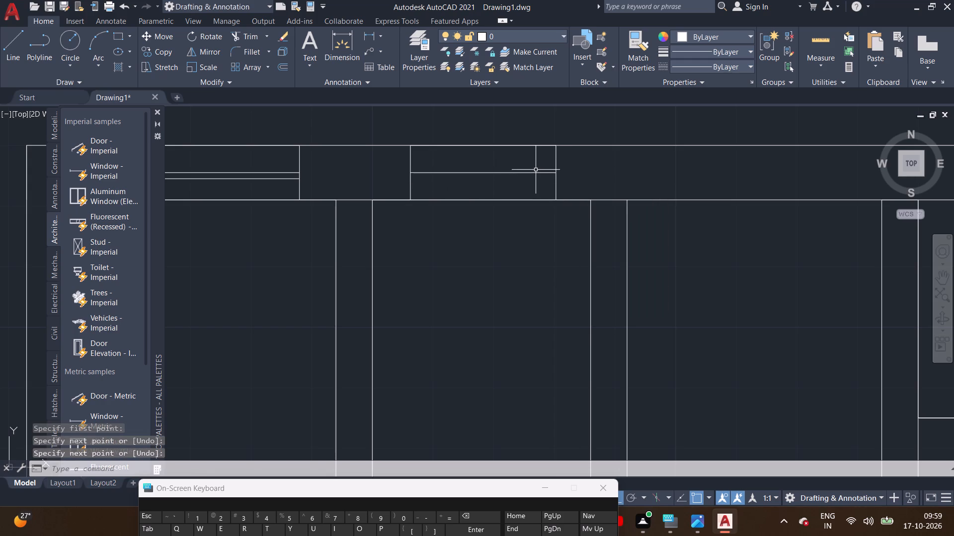
Offset the second window's middle line 1" toward the inside of the building to form the glazing pair.
{"action": "double_click", "coordinate": [537, 172]}
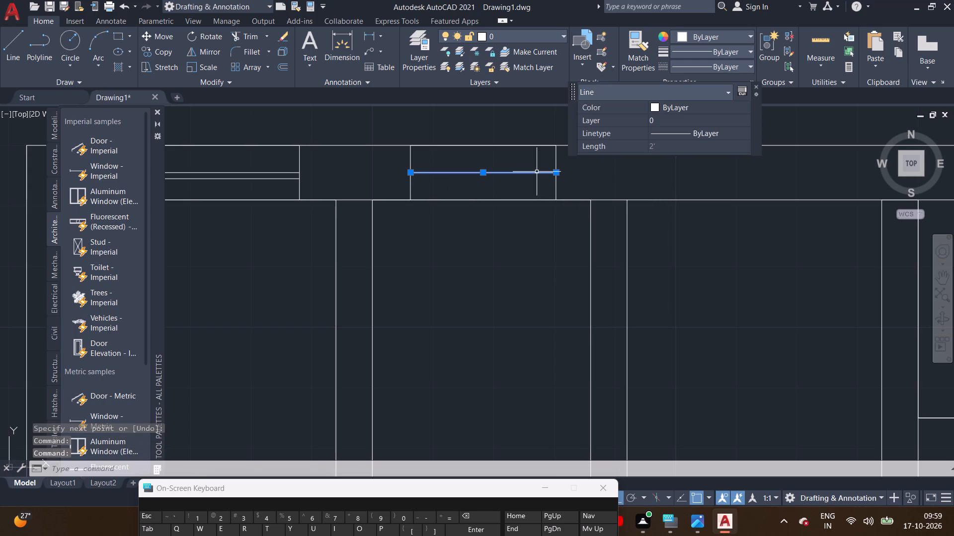
{"action": "type", "text": "OFF"}
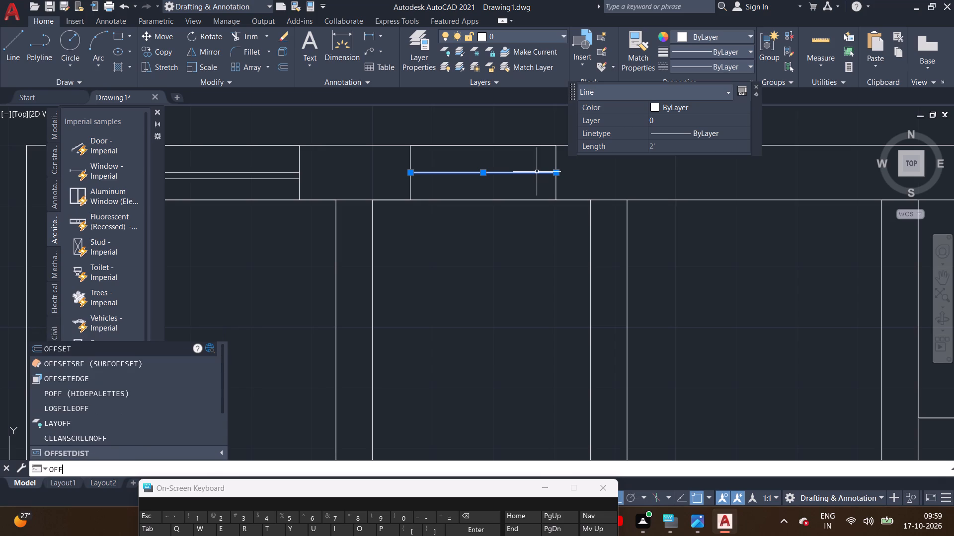
{"action": "key", "text": "Return"}
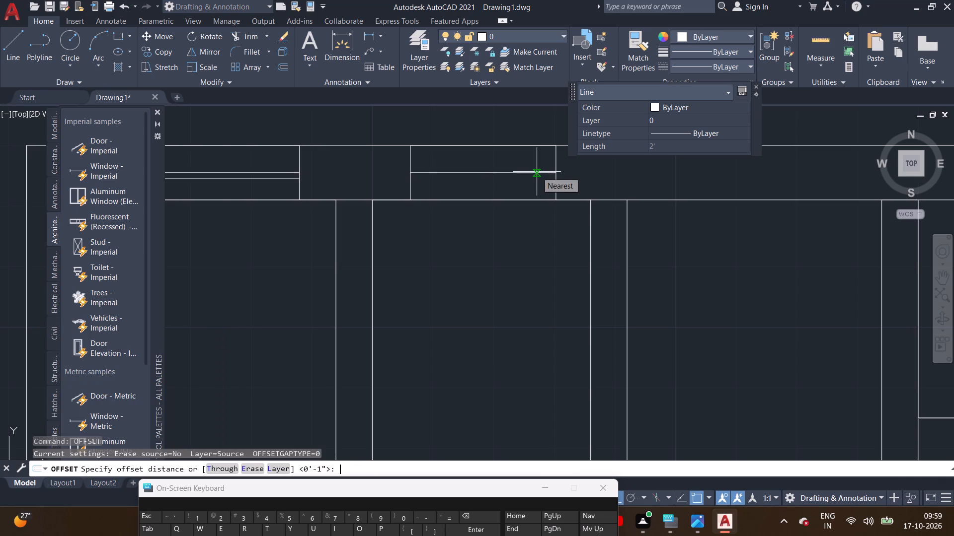
{"action": "key", "text": "1"}
{"action": "key", "text": "BackSpace"}
{"action": "key", "text": "shift+quotedbl"}
{"action": "key", "text": "Return"}
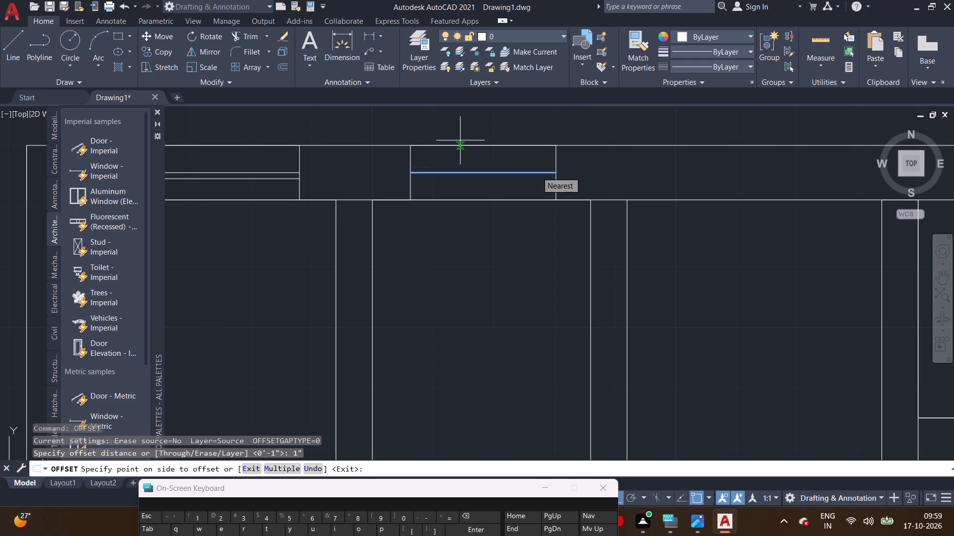
{"action": "left_click", "coordinate": [484, 180]}
Draw a third window opening, 2.5' wide, across the north wall of the enclosed bay just west of the stairs.
{"action": "scroll", "coordinate": [505, 252], "scroll_direction": "down", "scroll_amount": 1}
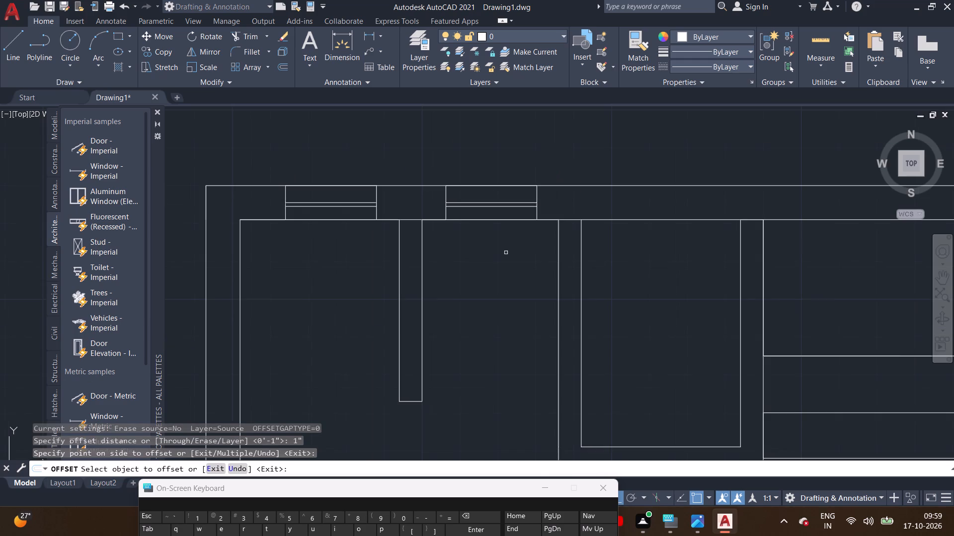
{"action": "middle_click_drag", "start_coordinate": [507, 263], "coordinate": [407, 231]}
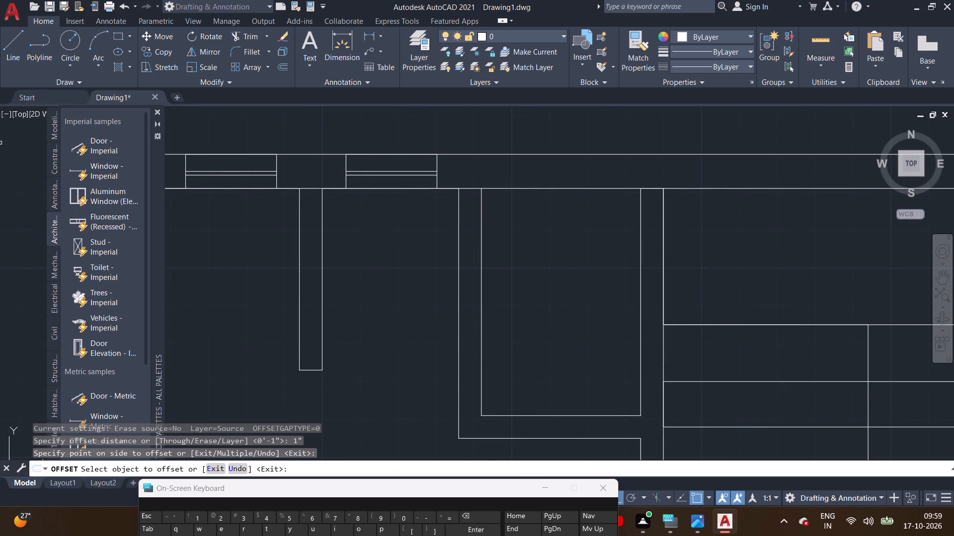
{"action": "double_click", "coordinate": [11, 51]}
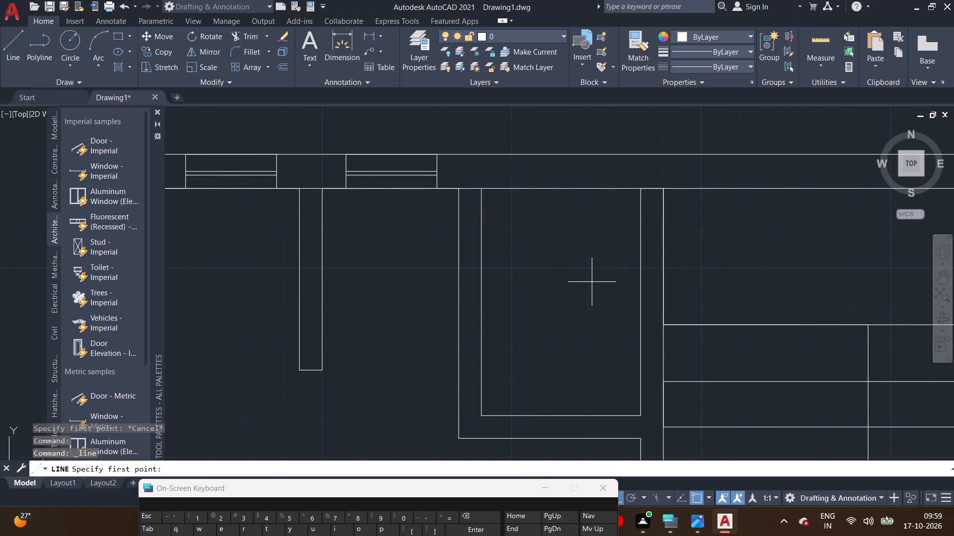
{"action": "left_click_drag", "start_coordinate": [481, 184], "coordinate": [485, 191]}
{"action": "double_click", "coordinate": [485, 191]}
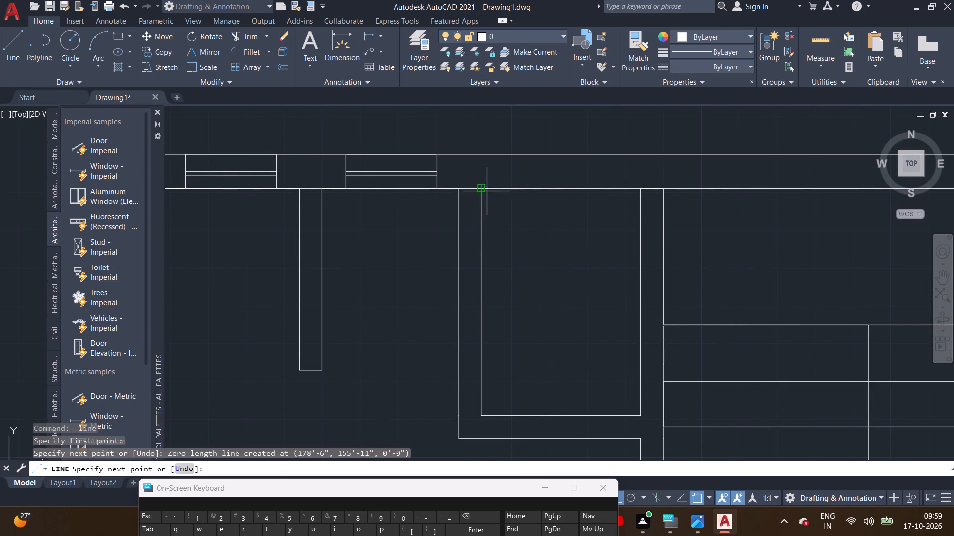
{"action": "left_click", "coordinate": [526, 187]}
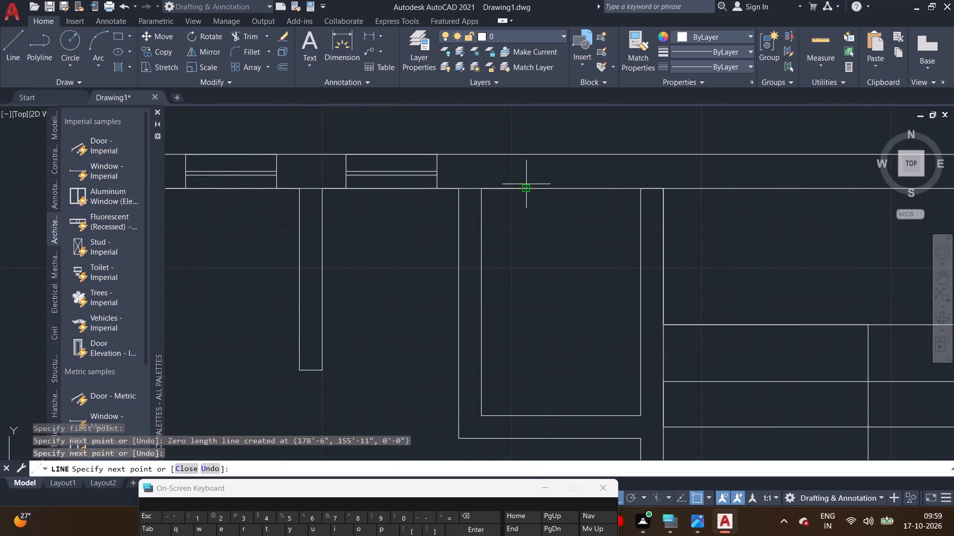
{"action": "double_click", "coordinate": [524, 152]}
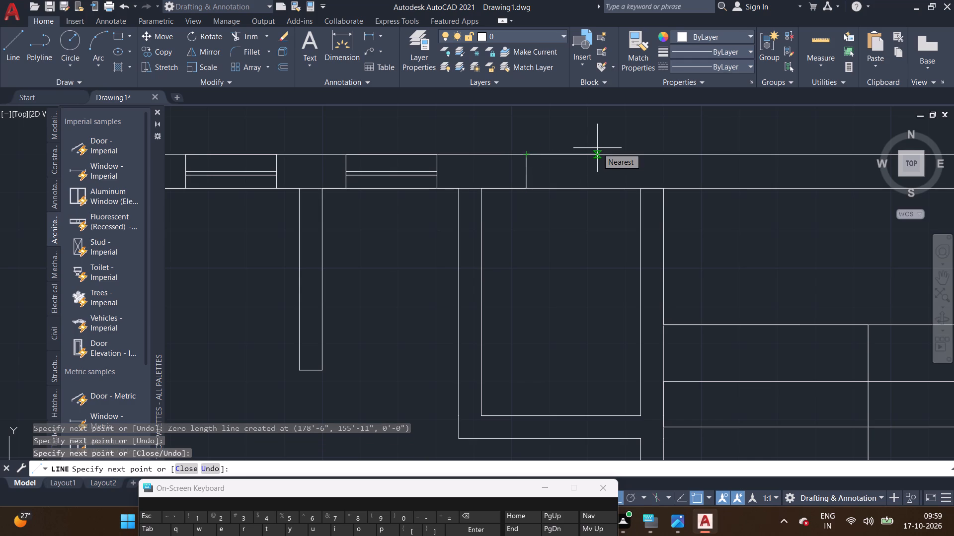
{"action": "type", "text": "2.5'"}
{"action": "key", "text": "Return"}
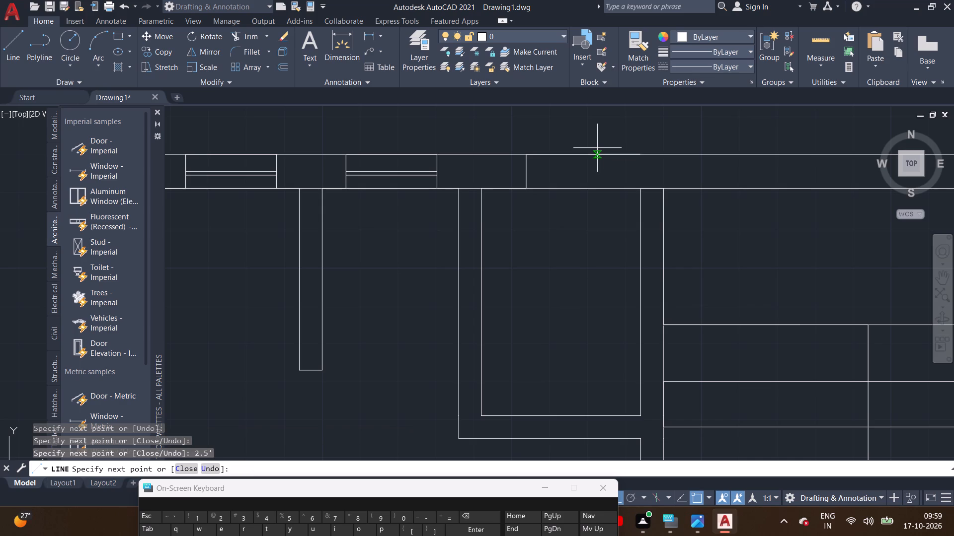
{"action": "left_click", "coordinate": [634, 201]}
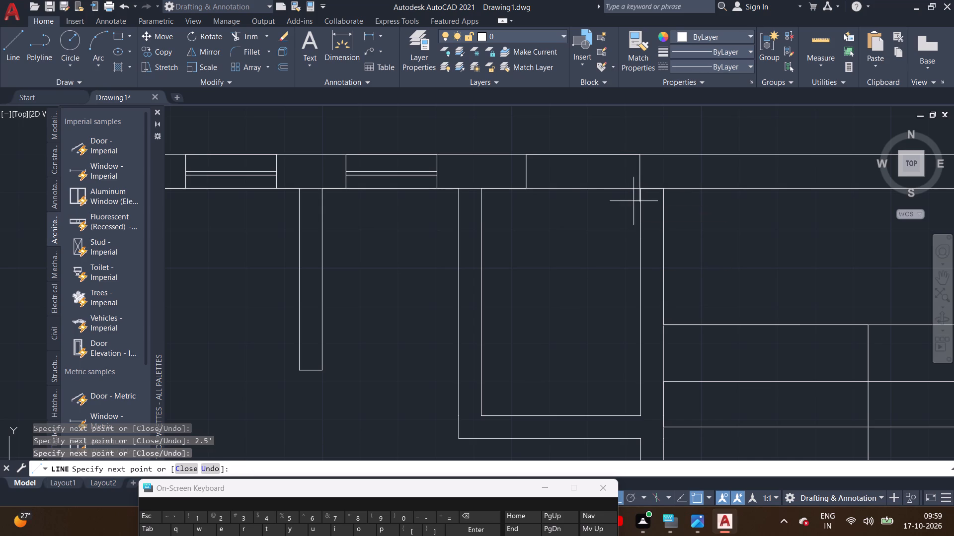
{"action": "right_click", "coordinate": [567, 203]}
{"action": "left_click", "coordinate": [594, 211]}
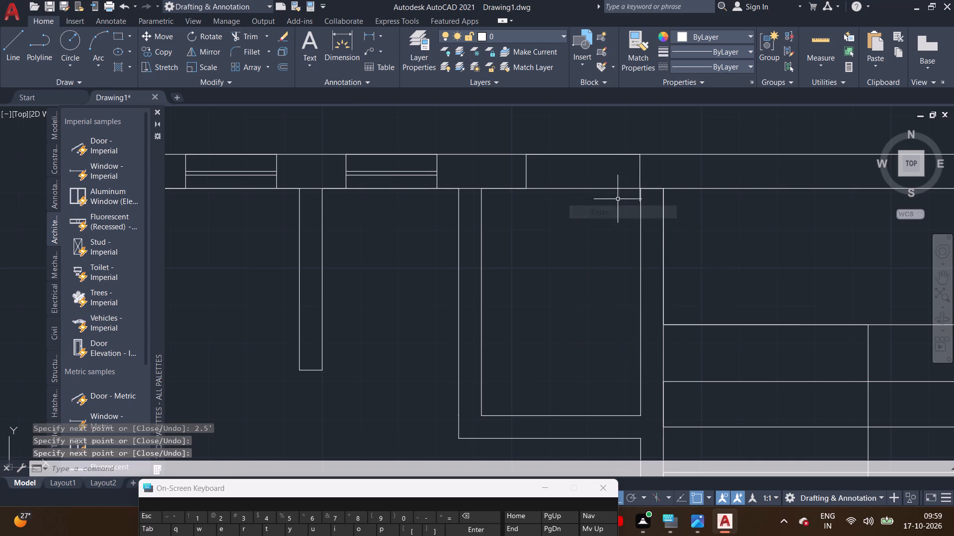
Trim off the third window opening's east jamb where it overshoots the north wall's inner face.
{"action": "scroll", "coordinate": [632, 187], "scroll_direction": "up", "scroll_amount": 5}
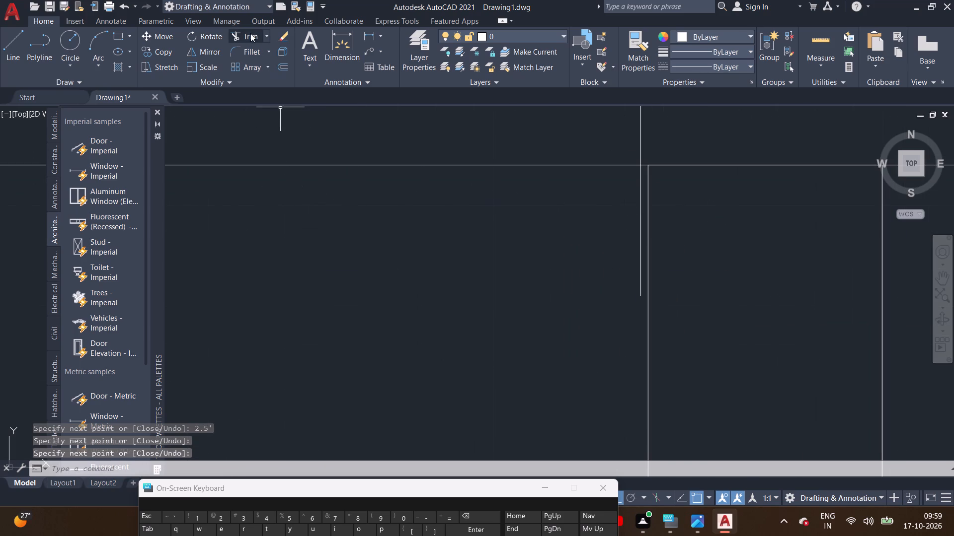
{"action": "left_click", "coordinate": [248, 30]}
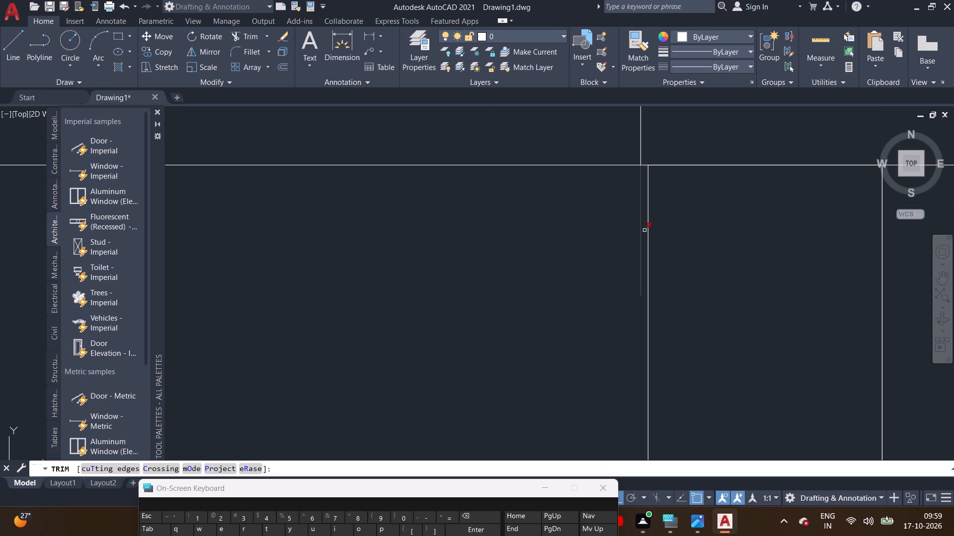
{"action": "left_click", "coordinate": [641, 228]}
Draw a horizontal glazing line between the jamb midpoints of the third window opening.
{"action": "scroll", "coordinate": [543, 267], "scroll_direction": "down", "scroll_amount": 3}
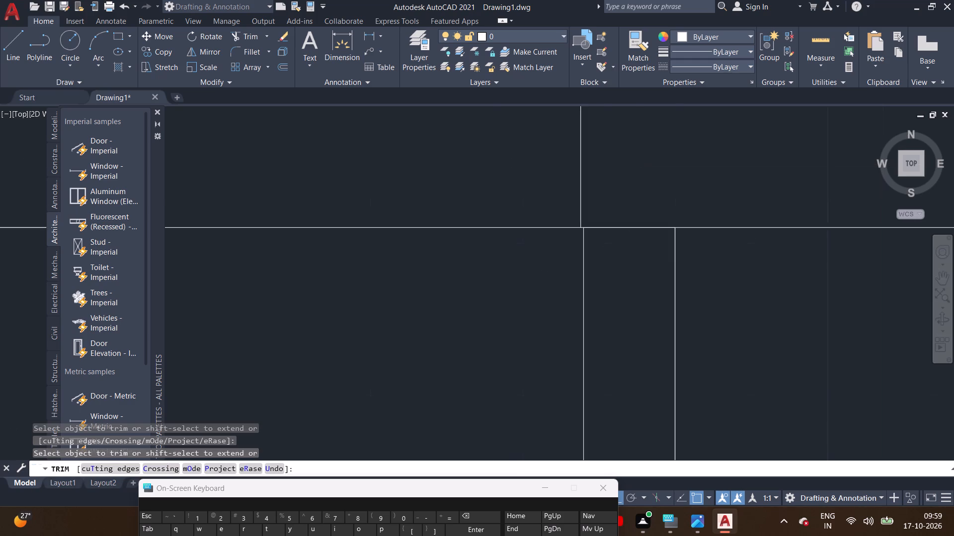
{"action": "scroll", "coordinate": [542, 267], "scroll_direction": "down", "scroll_amount": 1}
{"action": "middle_click_drag", "start_coordinate": [501, 289], "coordinate": [543, 321]}
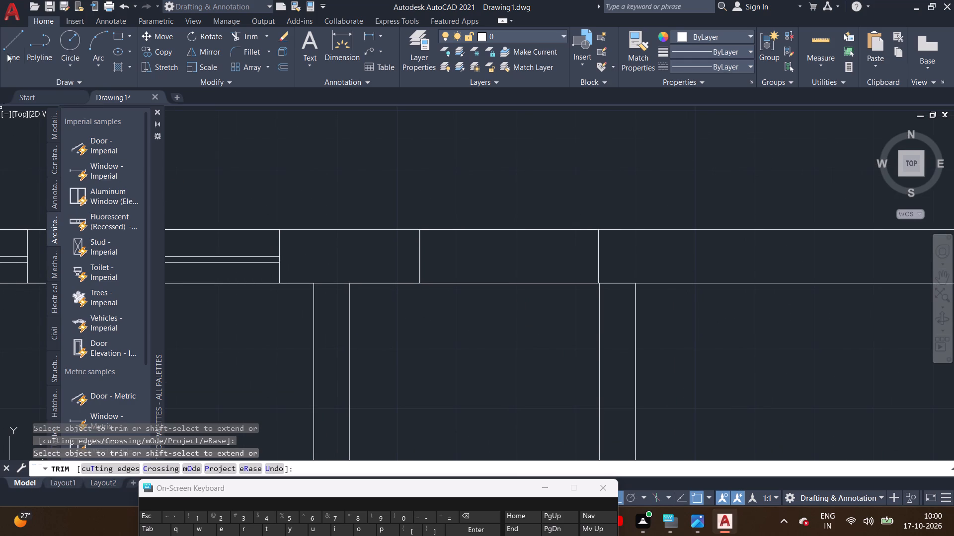
{"action": "left_click", "coordinate": [7, 54]}
{"action": "scroll", "coordinate": [420, 256], "scroll_direction": "up", "scroll_amount": 2}
{"action": "left_click", "coordinate": [414, 257]}
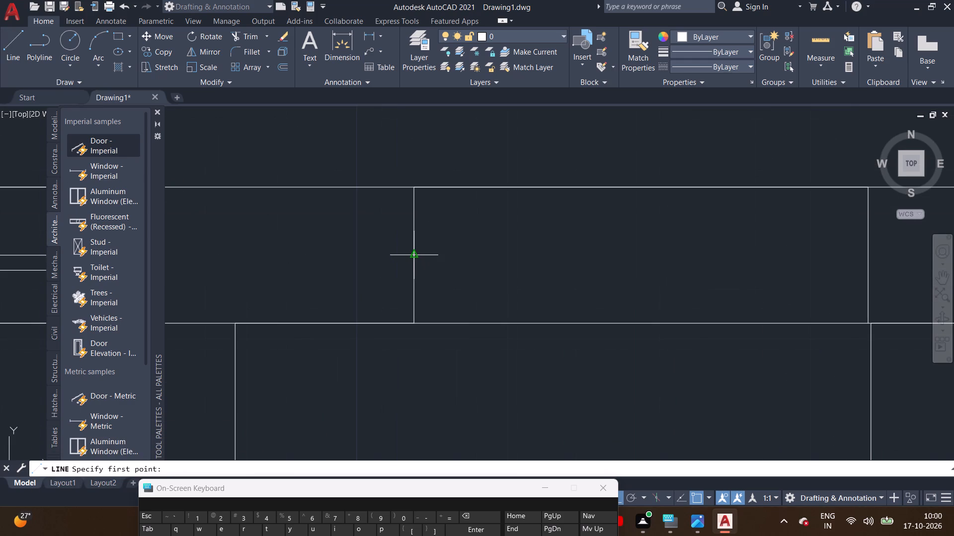
{"action": "left_click", "coordinate": [870, 258]}
{"action": "right_click", "coordinate": [852, 263]}
{"action": "left_click", "coordinate": [866, 267]}
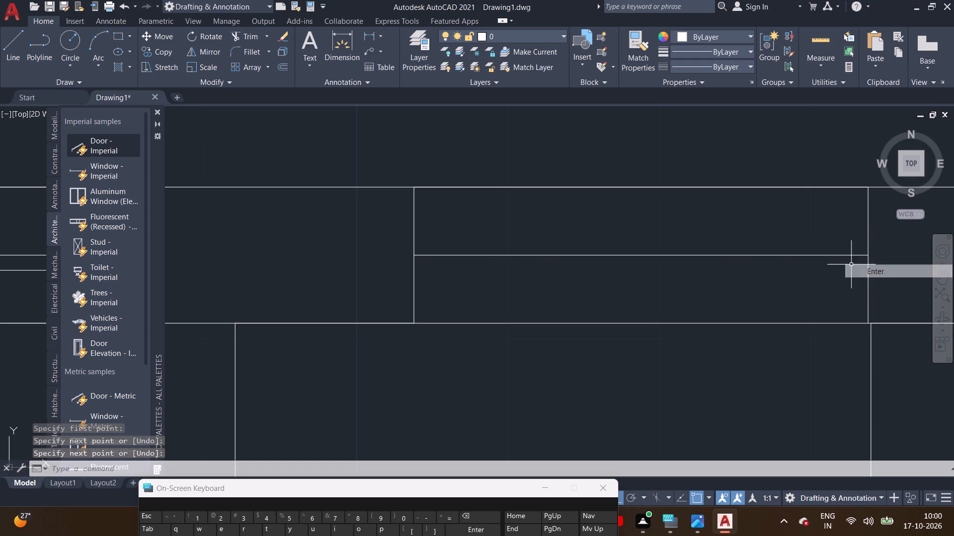
Offset the third window's middle line 1" toward the inside of the building to form its glazing pair.
{"action": "left_click", "coordinate": [840, 256]}
{"action": "type", "text": "off"}
{"action": "key", "text": "Return"}
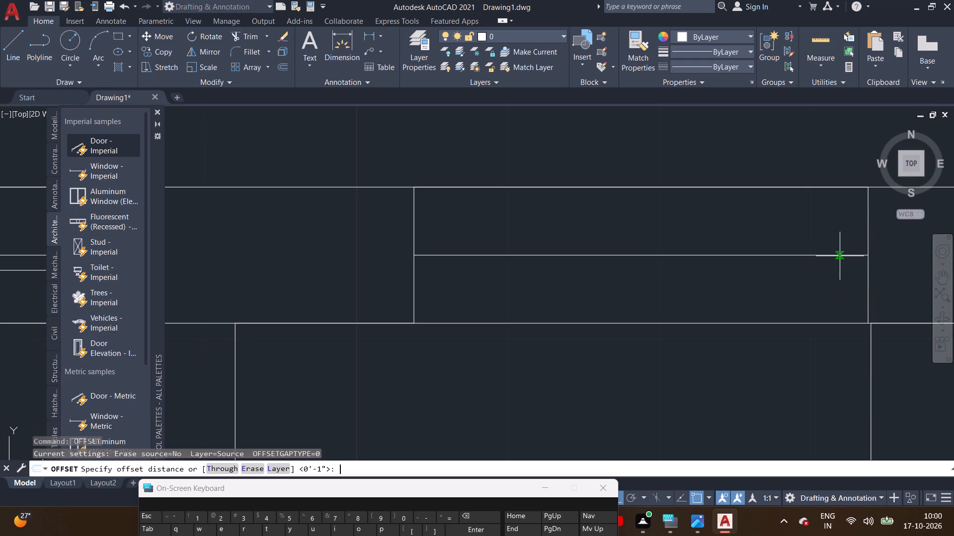
{"action": "key", "text": "1"}
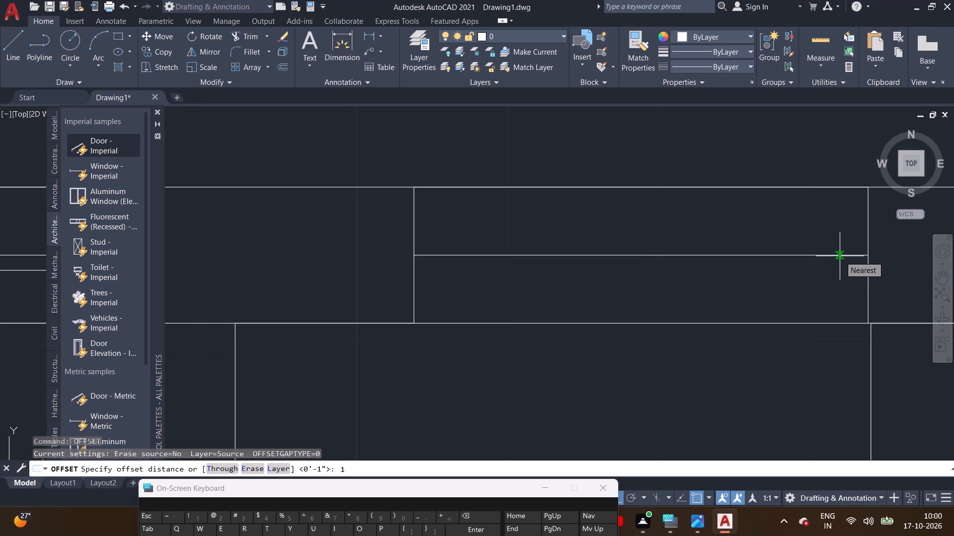
{"action": "key", "text": "shift+quotedbl"}
{"action": "key", "text": "Return"}
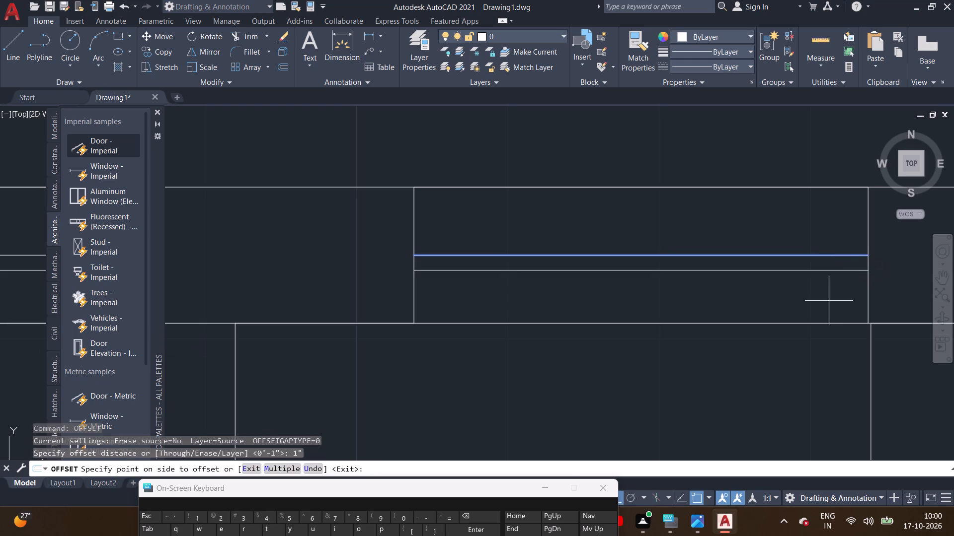
{"action": "left_click", "coordinate": [829, 301]}
{"action": "scroll", "coordinate": [820, 296], "scroll_direction": "down", "scroll_amount": 1}
{"action": "right_click", "coordinate": [736, 374]}
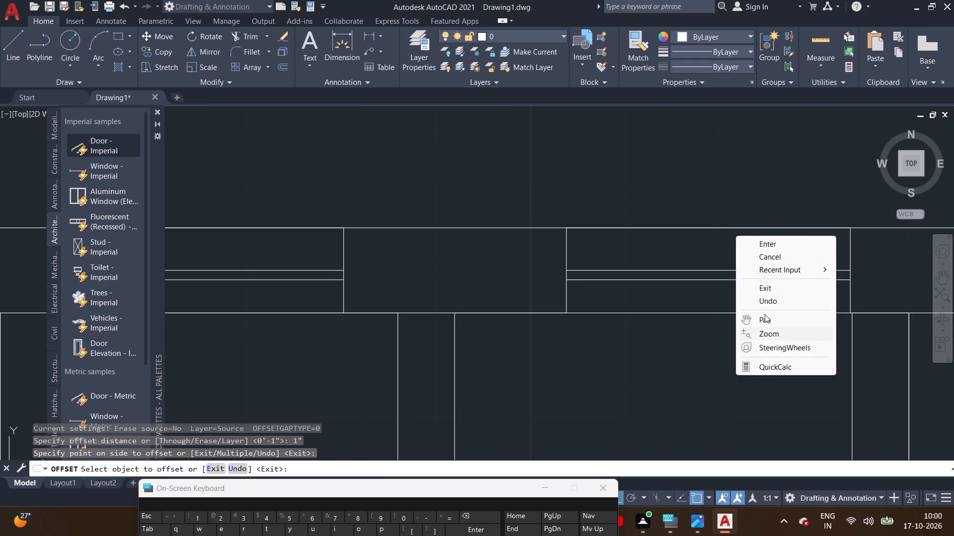
{"action": "left_click", "coordinate": [764, 244]}
Begin a horizontal line in the empty space above the north wall, over the westernmost window.
{"action": "scroll", "coordinate": [727, 392], "scroll_direction": "down", "scroll_amount": 2}
{"action": "middle_click_drag", "start_coordinate": [728, 400], "coordinate": [628, 280]}
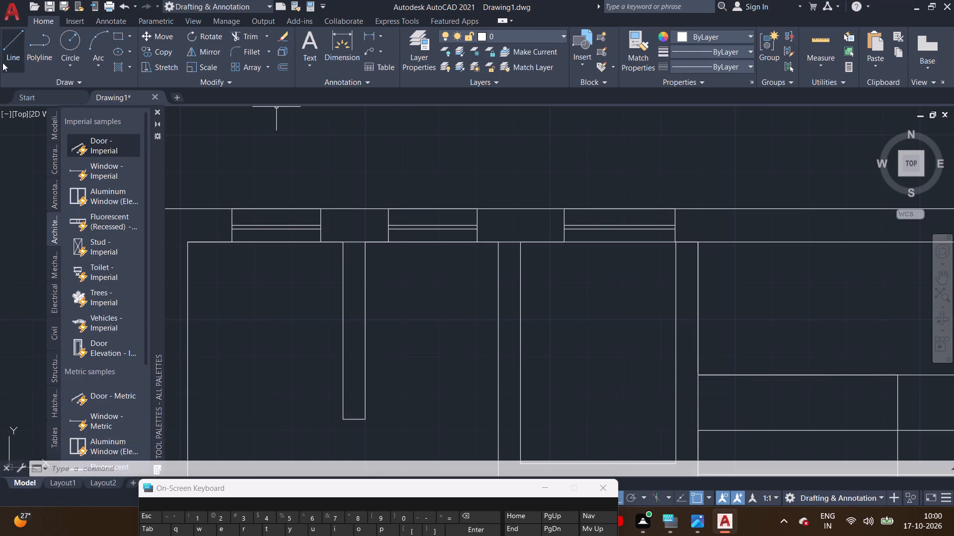
{"action": "left_click", "coordinate": [0, 46]}
{"action": "left_click", "coordinate": [208, 140]}
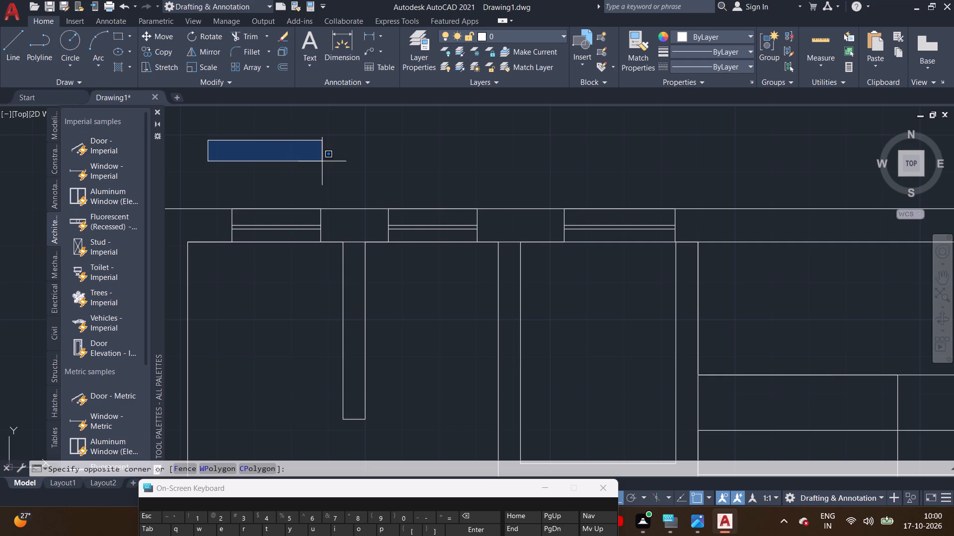
{"action": "left_click", "coordinate": [407, 154]}
{"action": "double_click", "coordinate": [9, 51]}
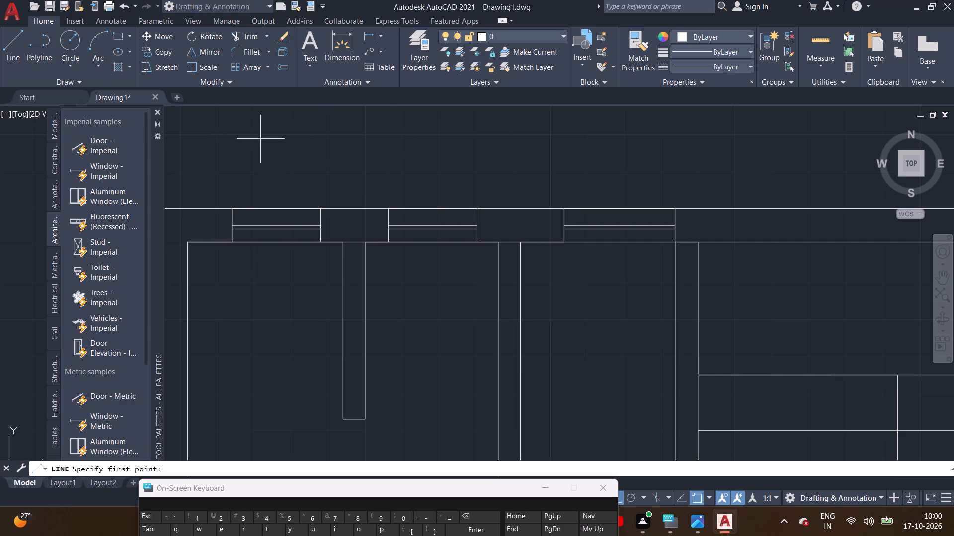
{"action": "double_click", "coordinate": [264, 136]}
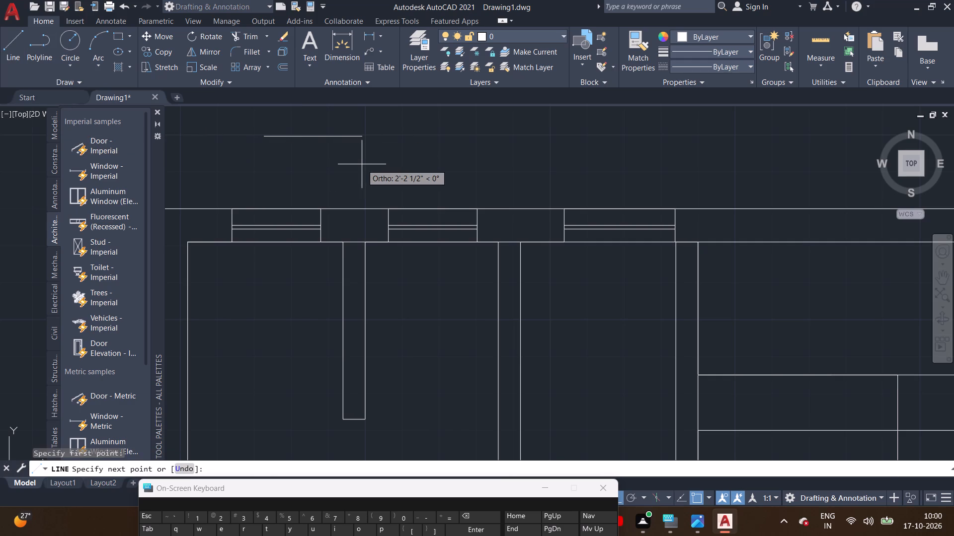